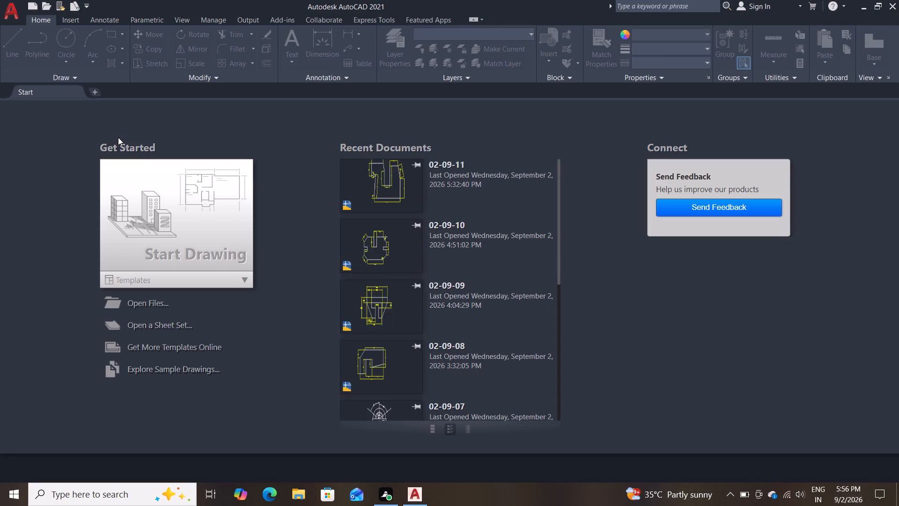
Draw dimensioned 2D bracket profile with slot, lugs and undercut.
Start a new blank drawing.
left_click(164, 196)
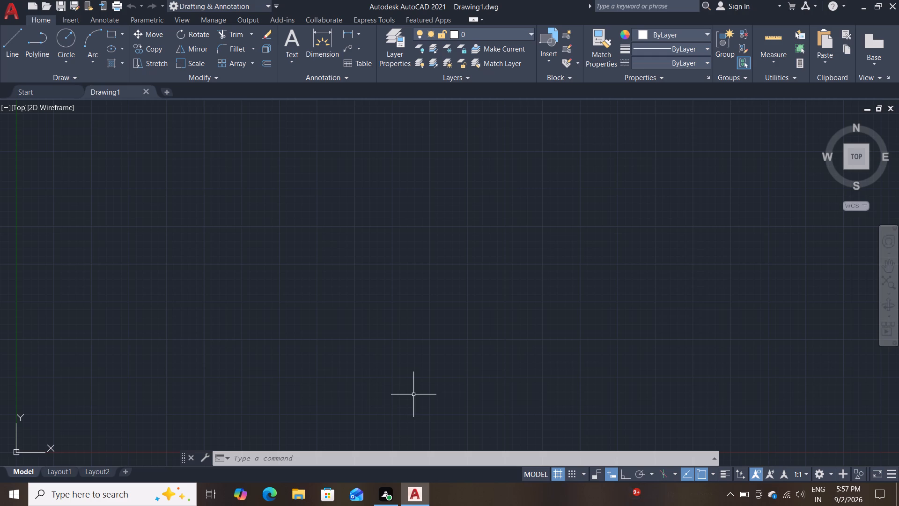
Turn on Ortho mode and draw a horizontal base line 84 units long.
key("l")
key("Return")
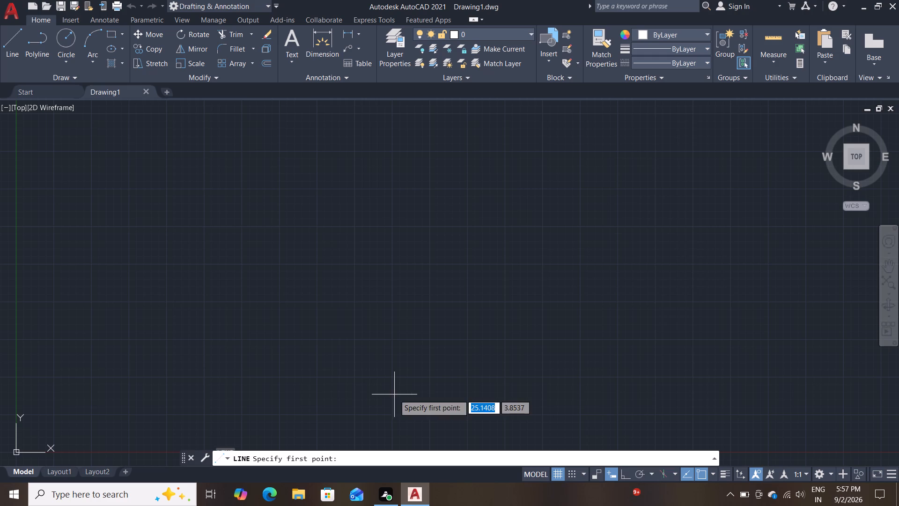
left_click(212, 353)
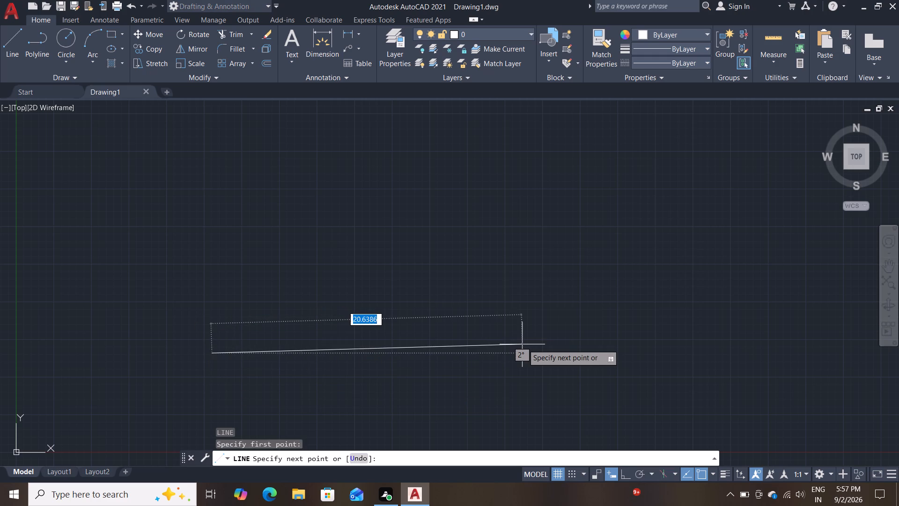
key("F8")
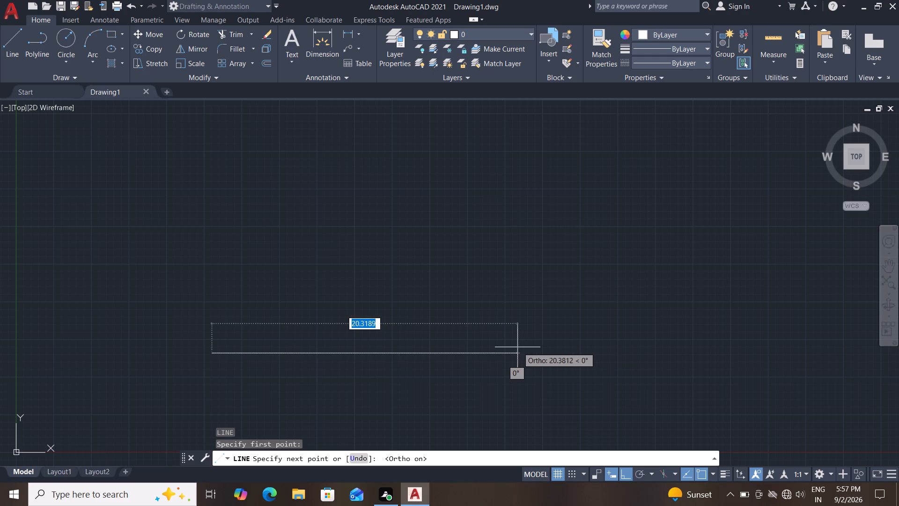
type("84")
key("Return")
key("Escape")
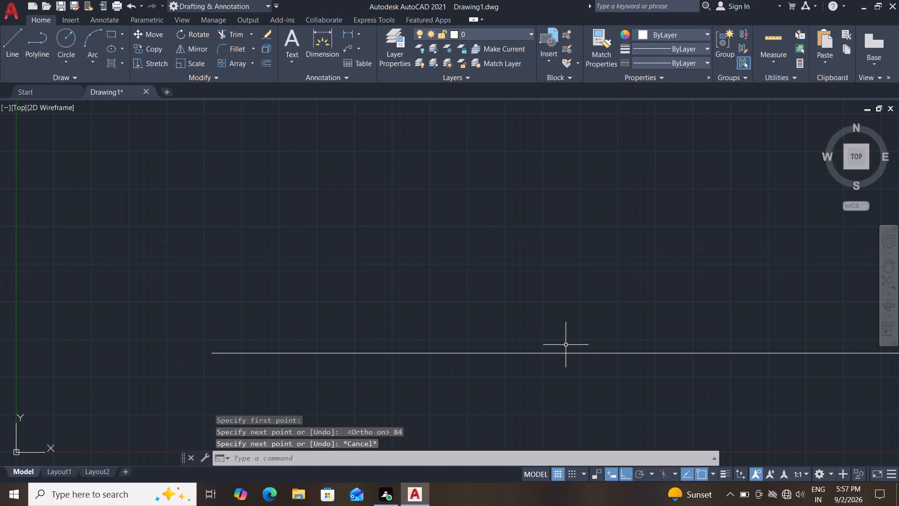
Complete the rectangle from the base line's right end with lines 19 up, 84 left and 19 down.
scroll(567, 346, "up", 1)
scroll(567, 346, "down", 2)
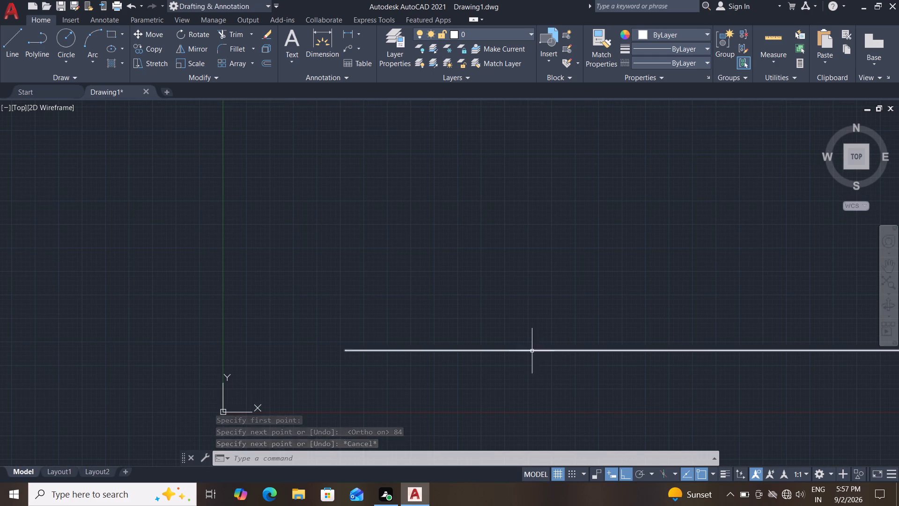
scroll(550, 342, "down", 2)
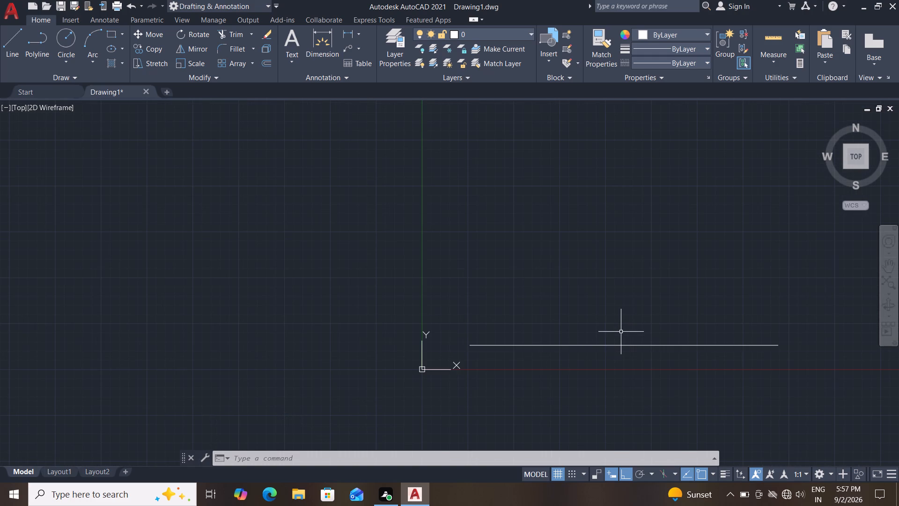
key("l")
key("Return")
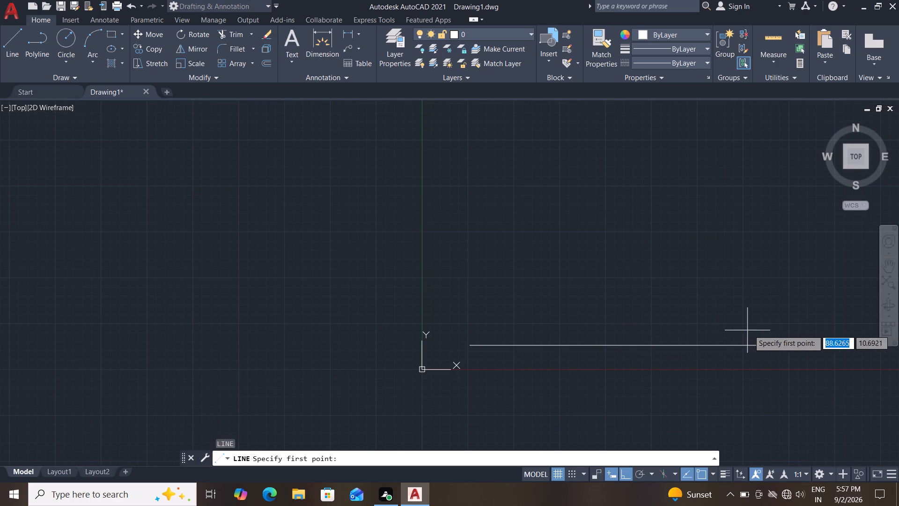
left_click_drag(776, 348, 775, 339)
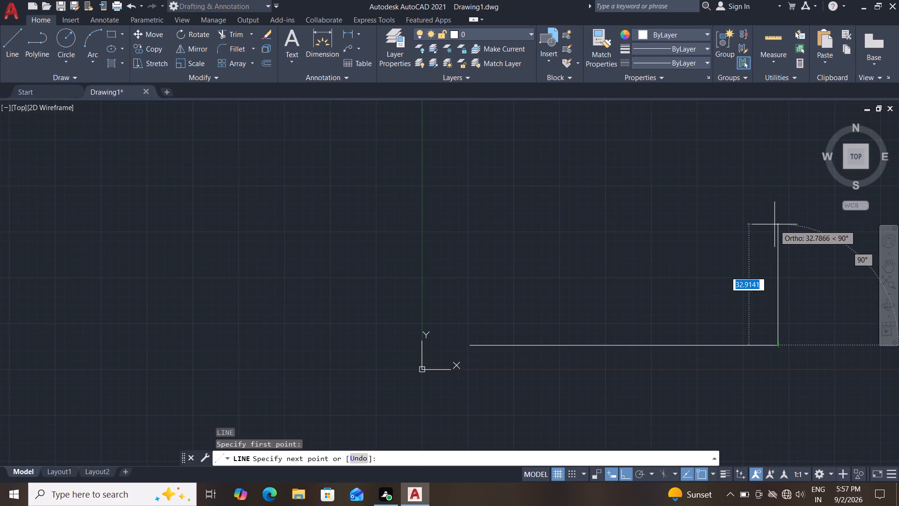
type("19")
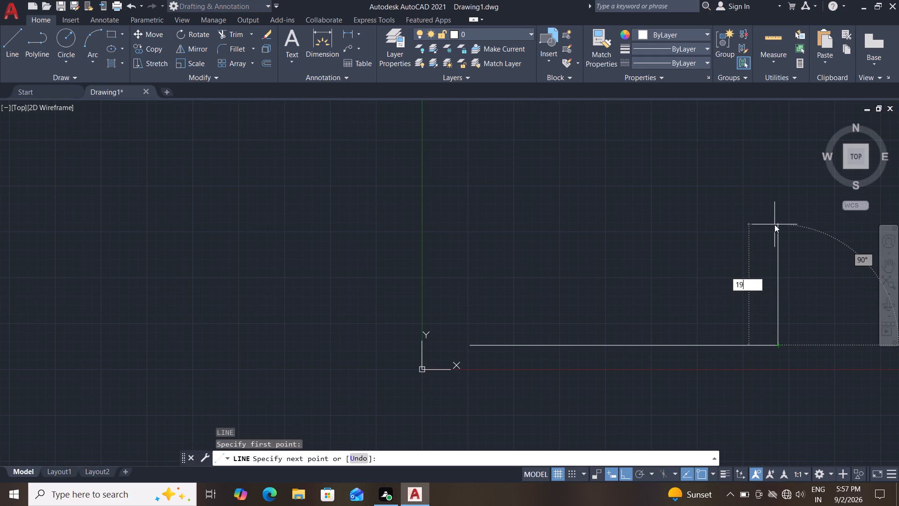
key("Return")
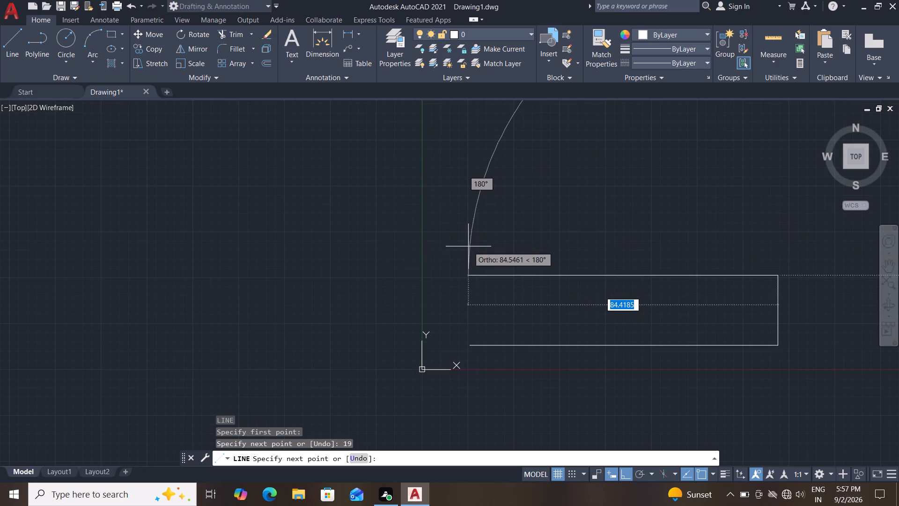
type("84")
key("Return")
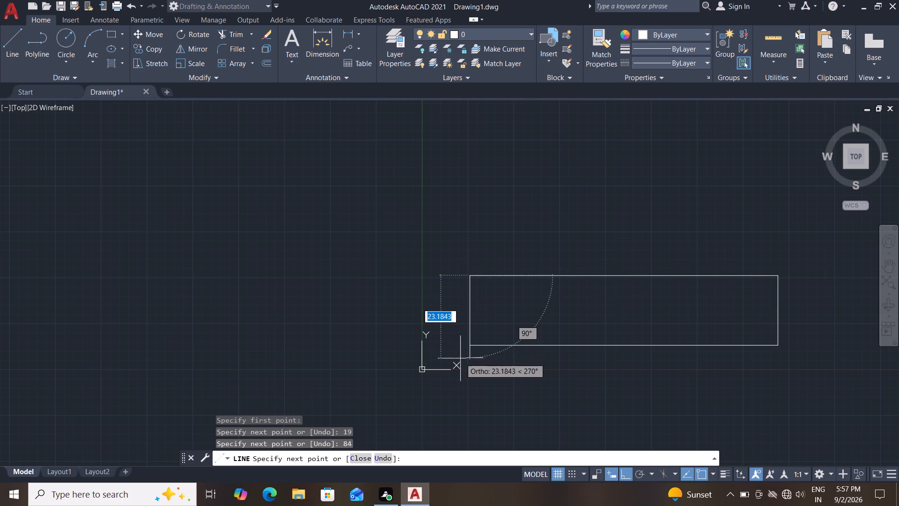
type("19")
key("Return")
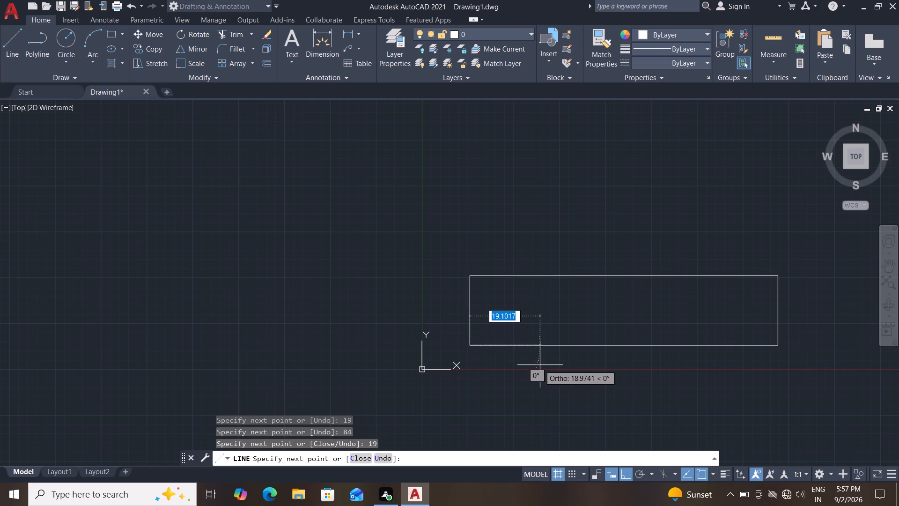
key("Escape")
Chamfer the rectangle's lower-left corner with both chamfer distances set to 6.
key("c")
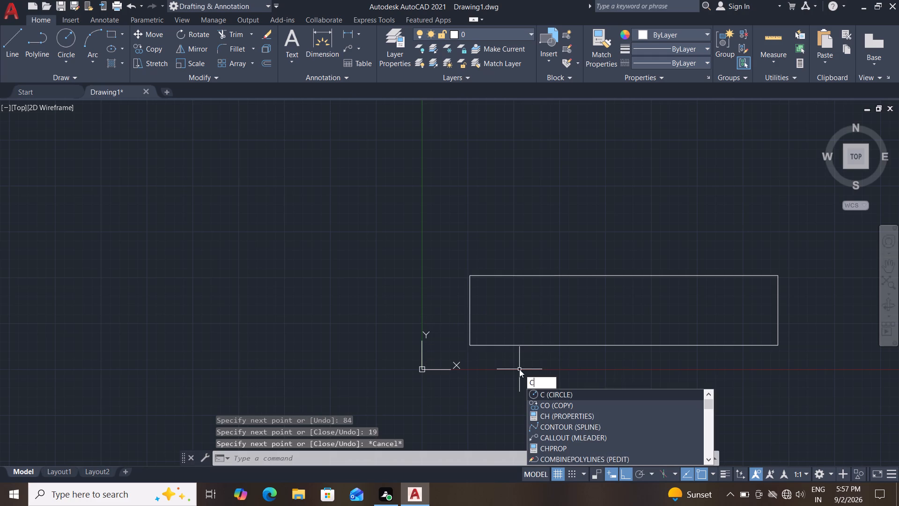
key("h")
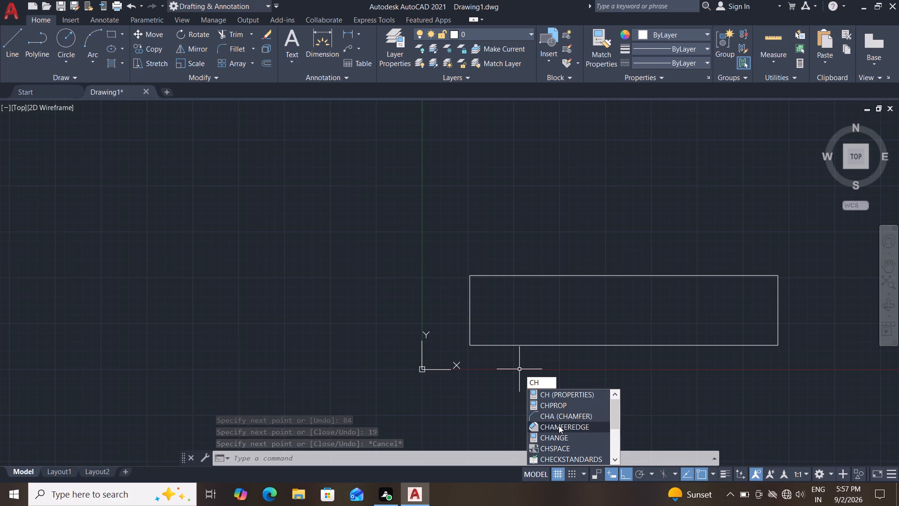
key("a")
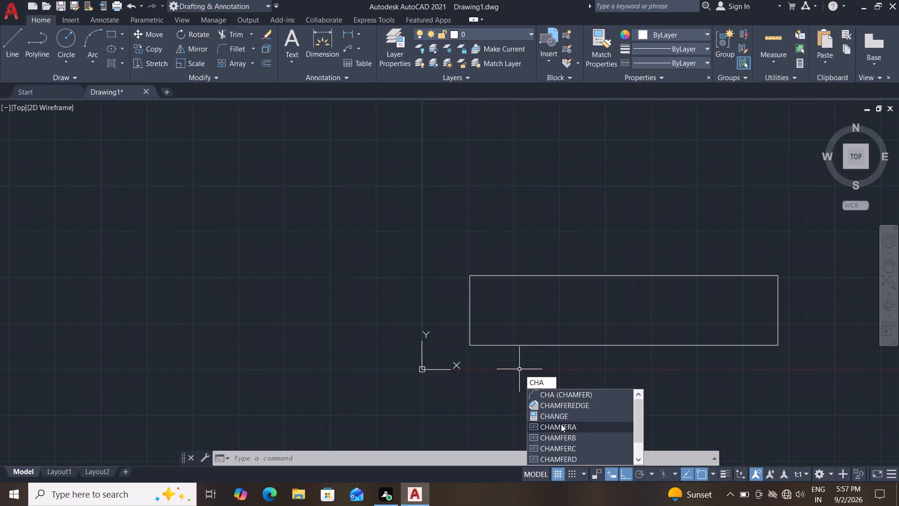
left_click(565, 396)
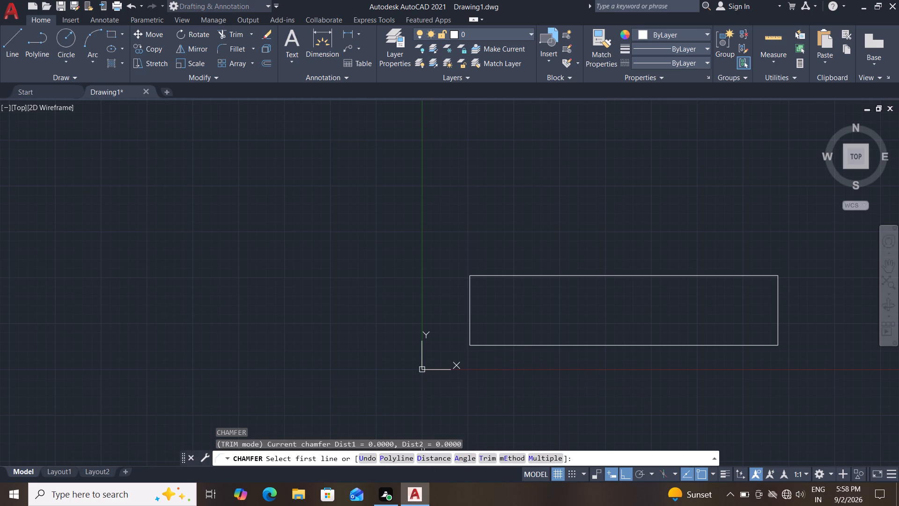
left_click(435, 461)
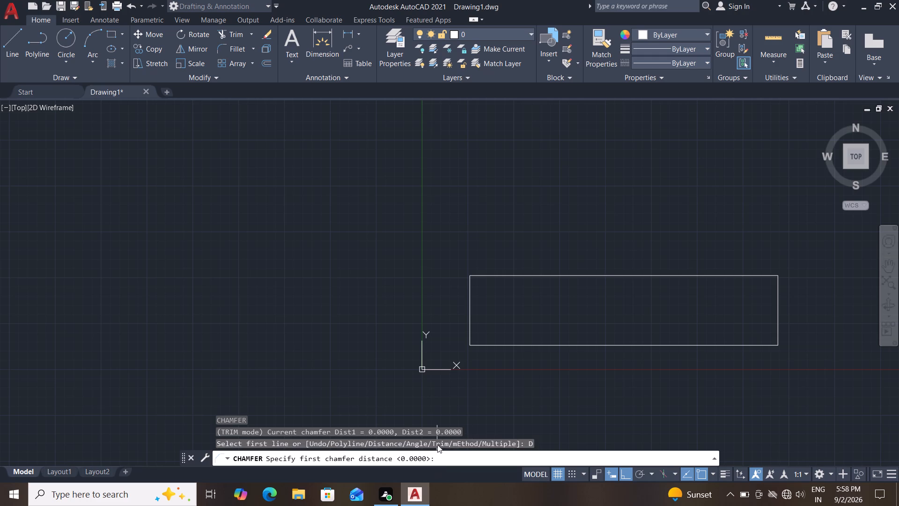
key("6")
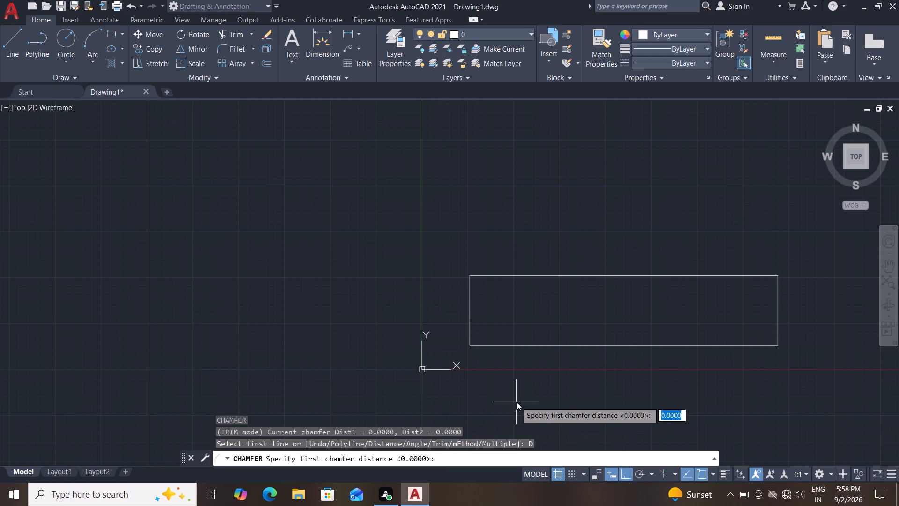
key("Return")
key("6")
key("Return")
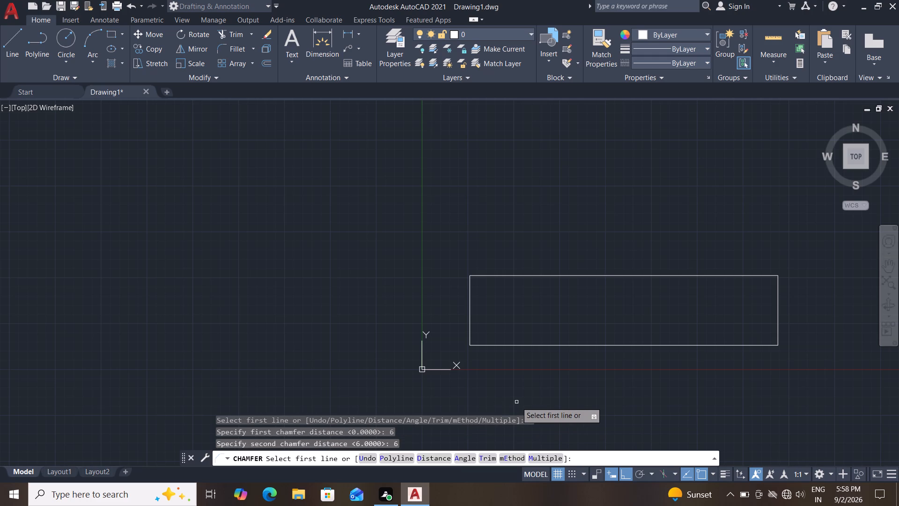
left_click(470, 332)
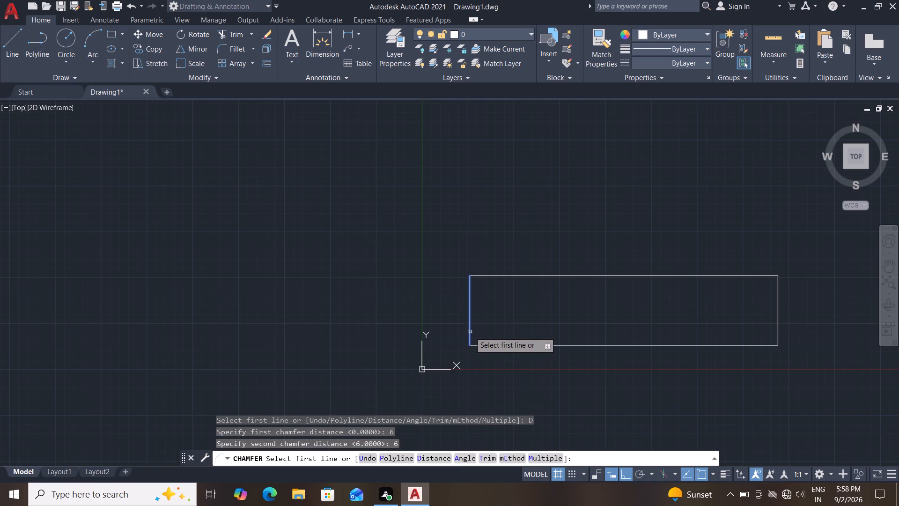
left_click(482, 347)
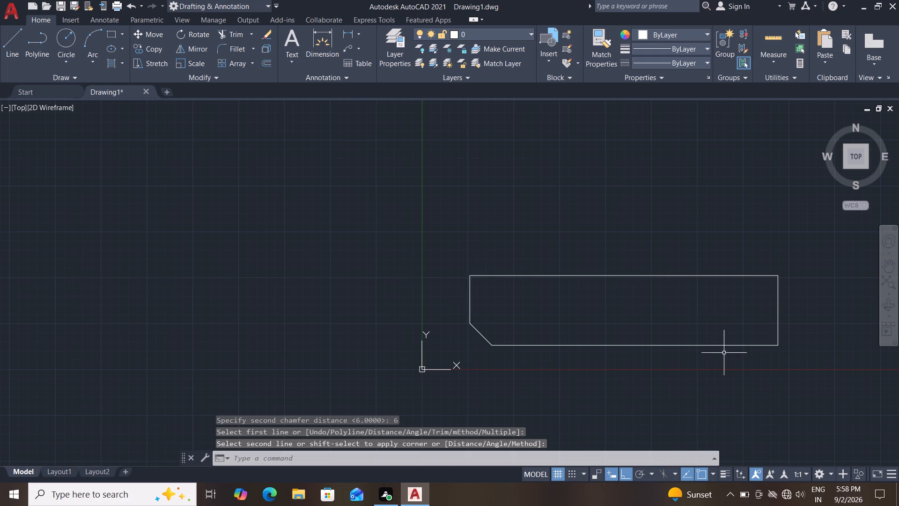
Apply the same 6 by 6 chamfer to the rectangle's lower-right corner.
key("space")
left_click(761, 344)
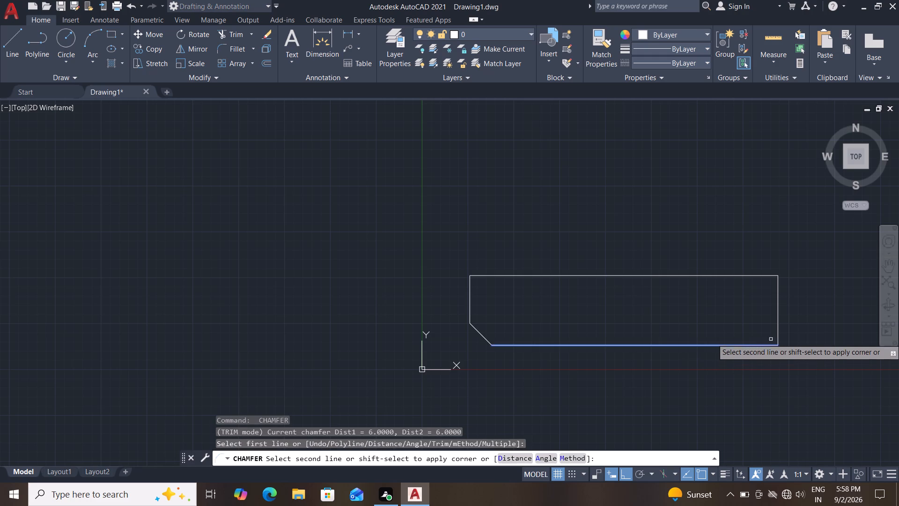
left_click(778, 330)
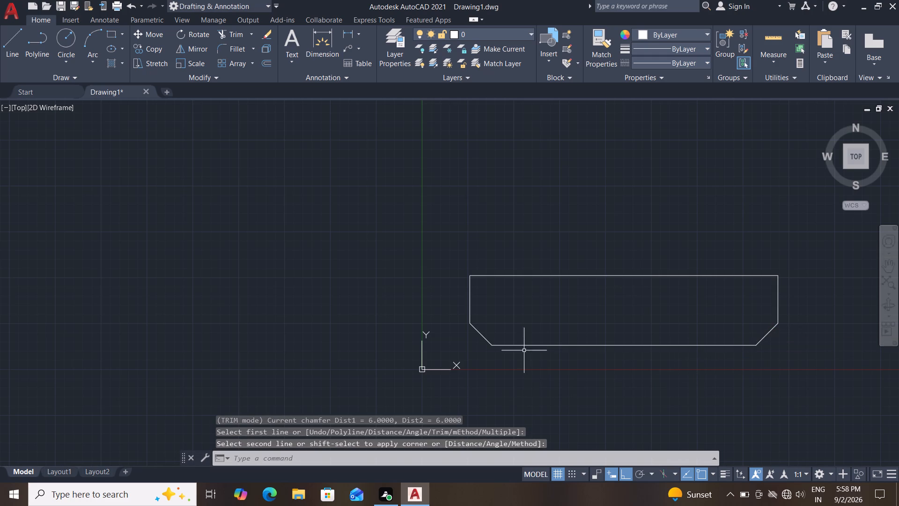
key("Escape")
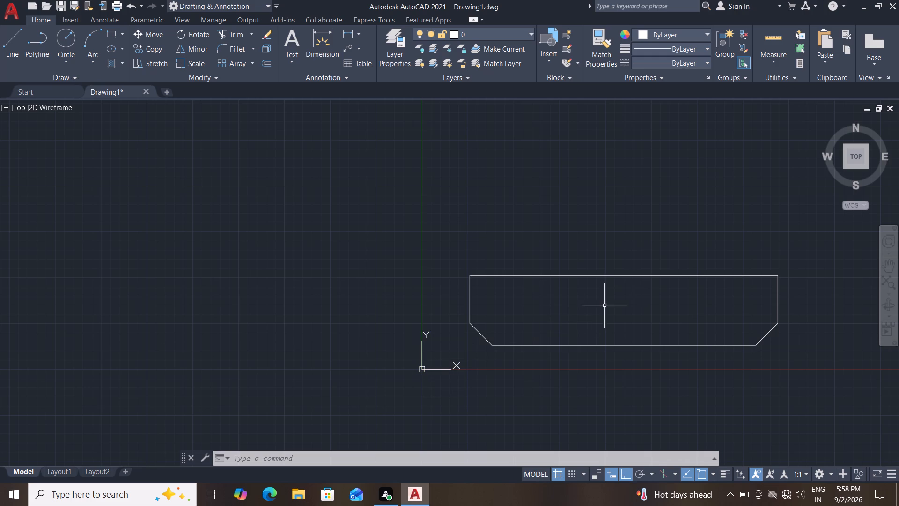
From the top edge's midpoint, draw a line 11.5 to the left, continuing with a short freehand vertical line upward.
middle_click_drag(603, 306, 577, 321)
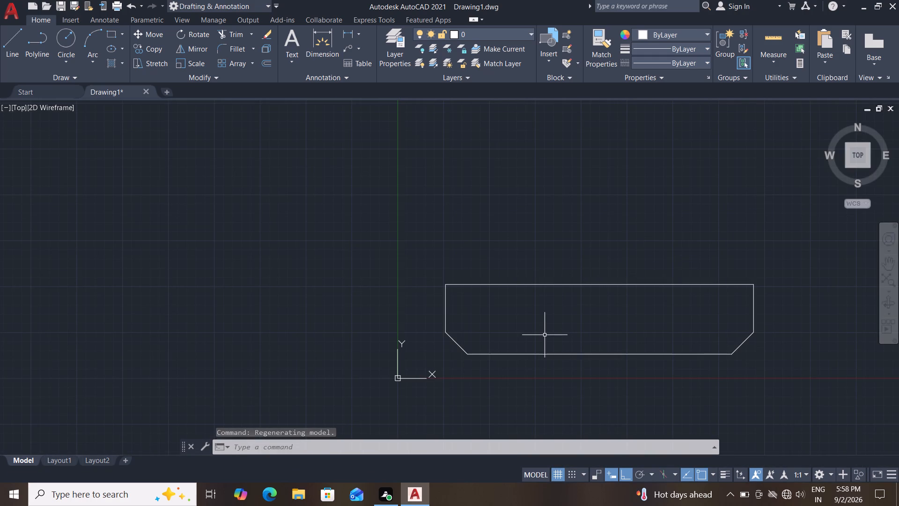
left_click(12, 40)
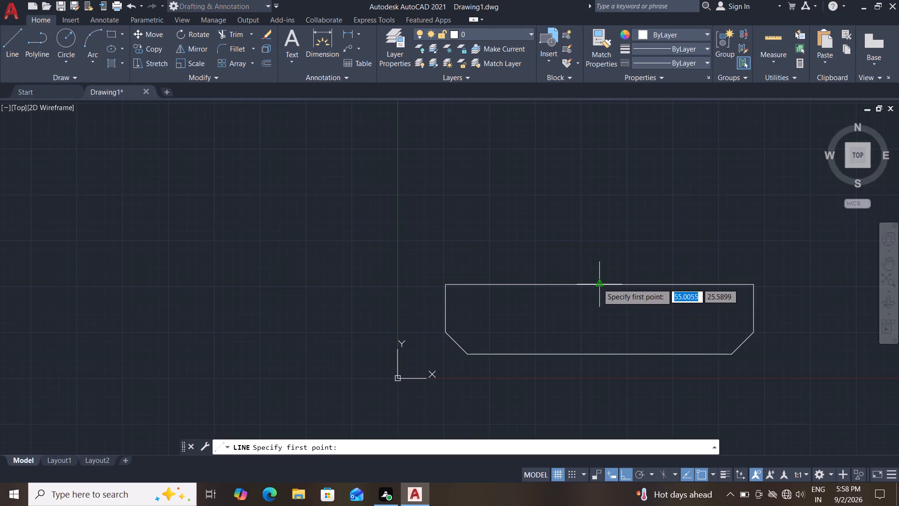
left_click_drag(597, 283, 593, 282)
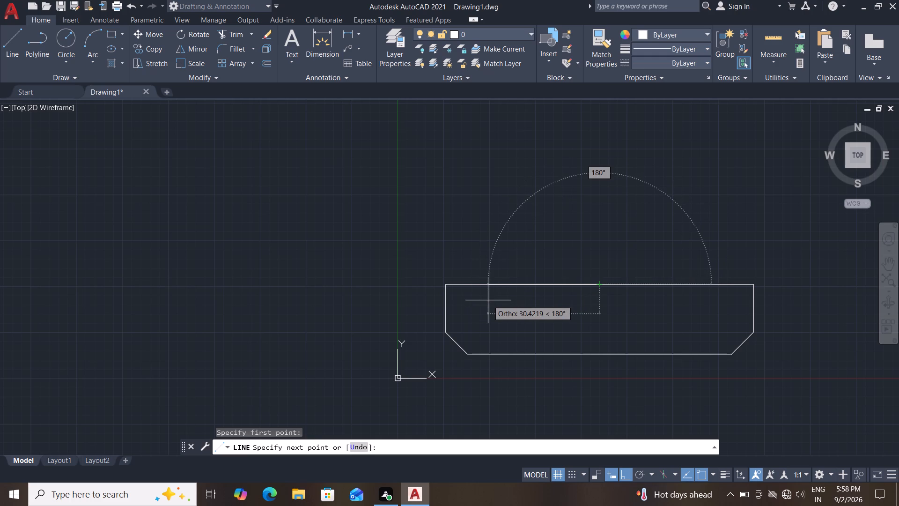
type("11.")
key("5")
key("Return")
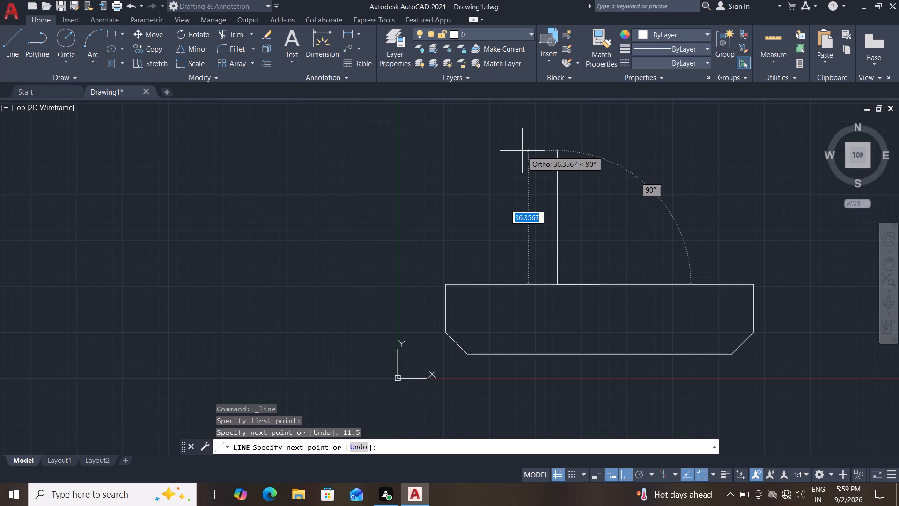
left_click(520, 233)
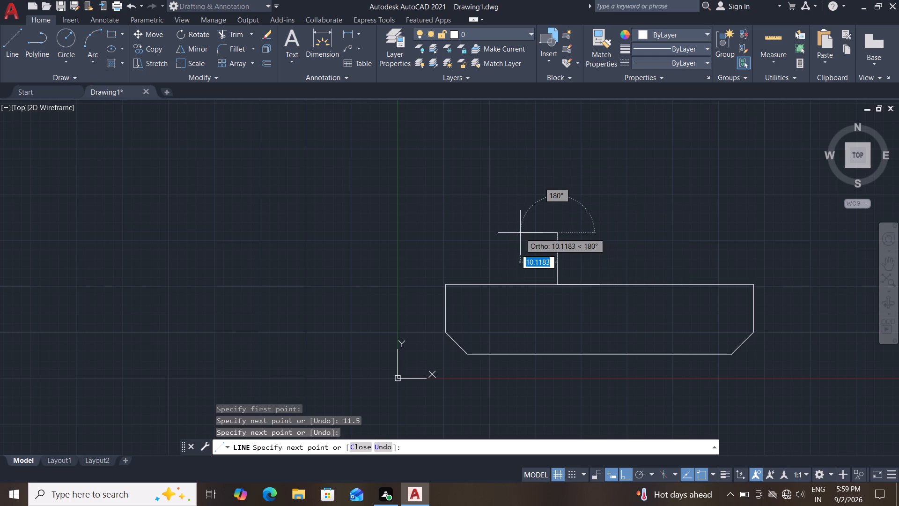
key("Escape")
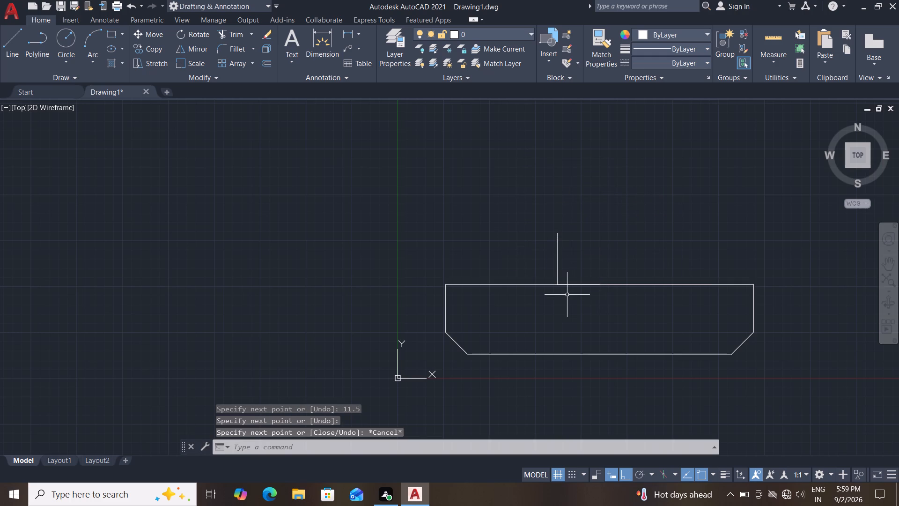
From the top edge's midpoint, draw a line 11.5 to the right, continuing with a vertical line about 16 upward.
key("l")
key("Return")
left_click_drag(602, 288, 604, 288)
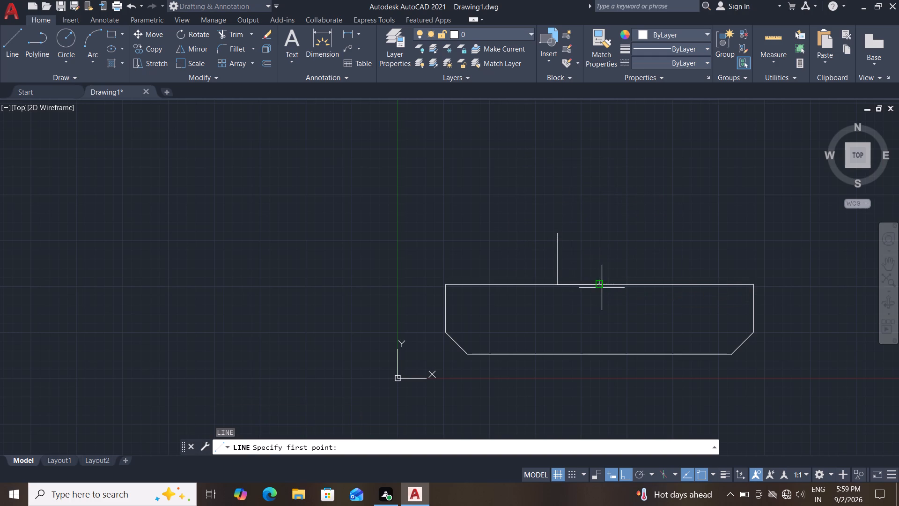
left_click_drag(604, 288, 617, 284)
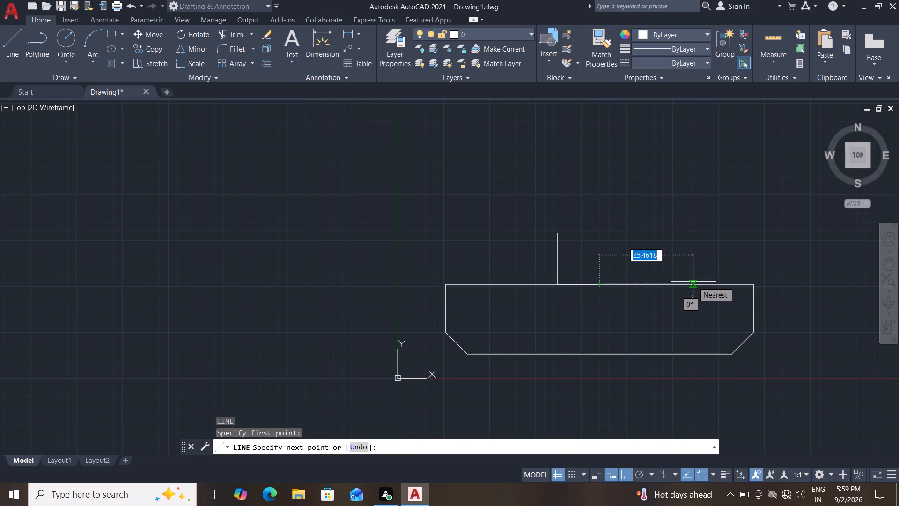
type("11")
key("period")
type("54")
key("BackSpace")
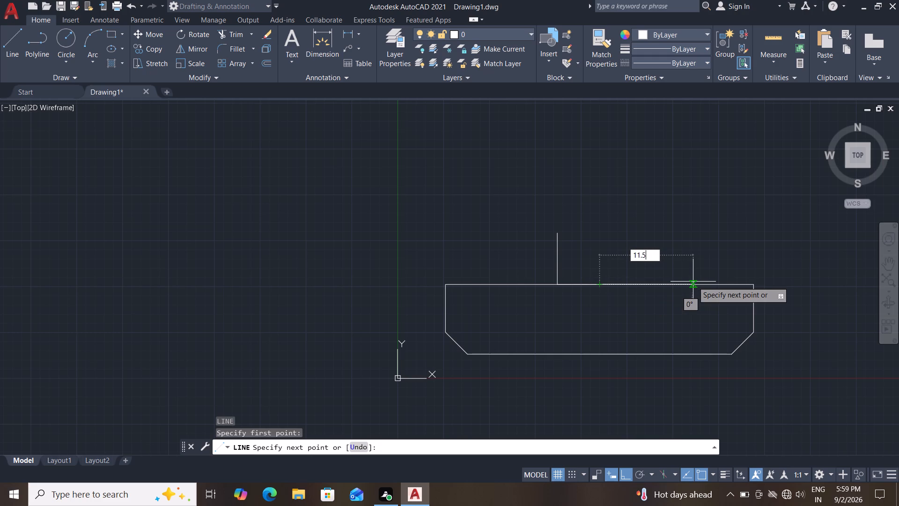
key("Return")
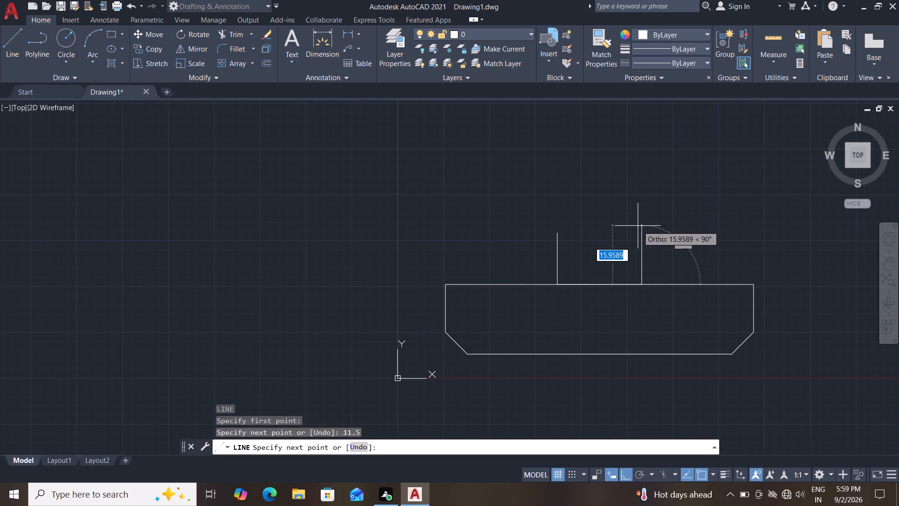
left_click(638, 226)
key("Escape")
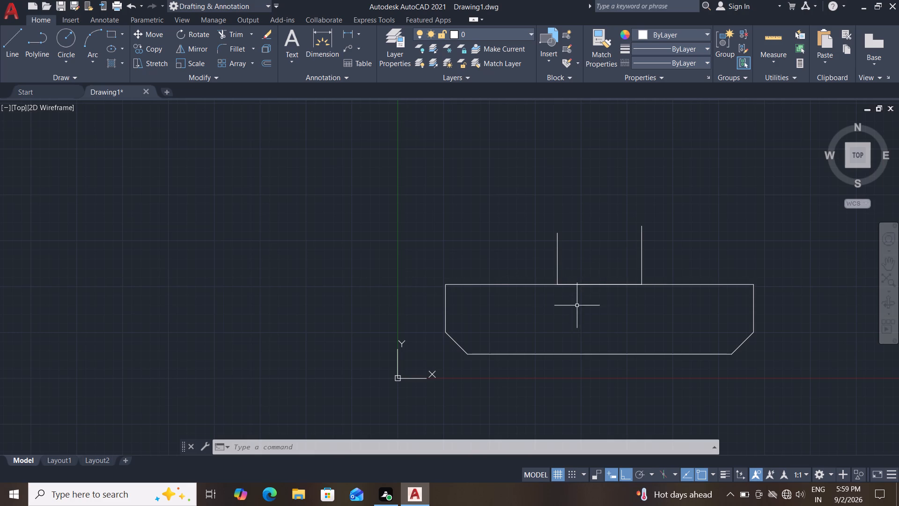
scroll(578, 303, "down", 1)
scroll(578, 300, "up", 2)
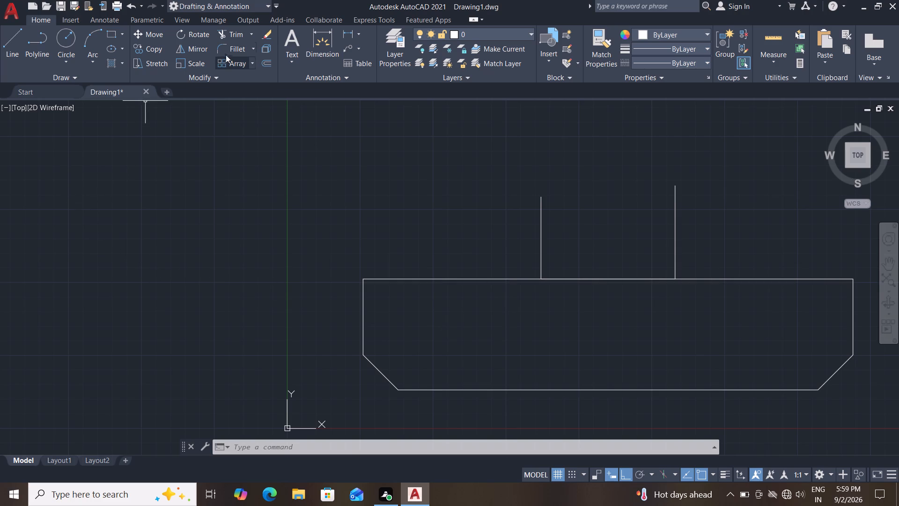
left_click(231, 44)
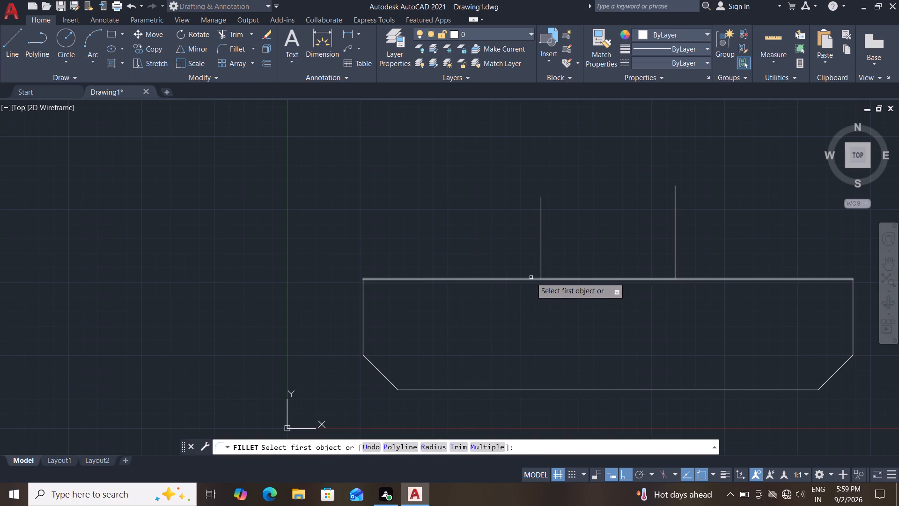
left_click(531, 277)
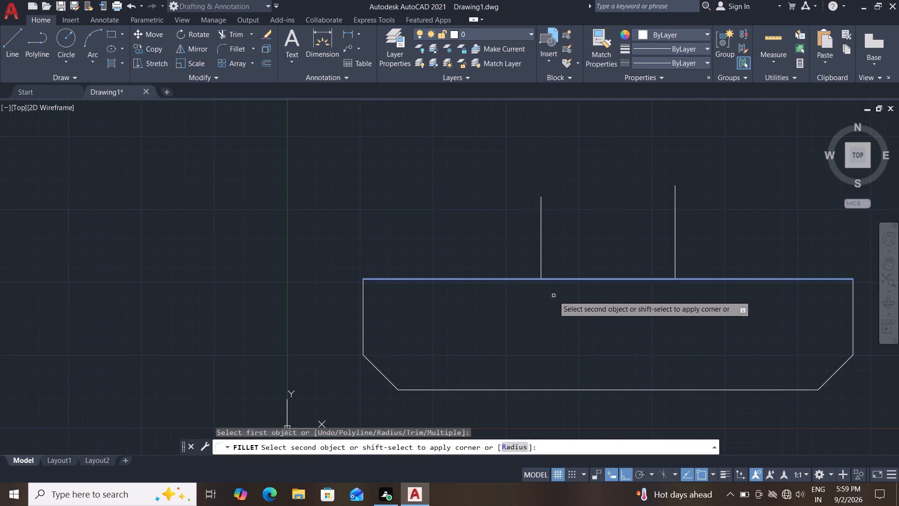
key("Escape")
Draw a short horizontal helper line leftward along the base's top edge from the foot of the left upright line.
key("l")
key("Return")
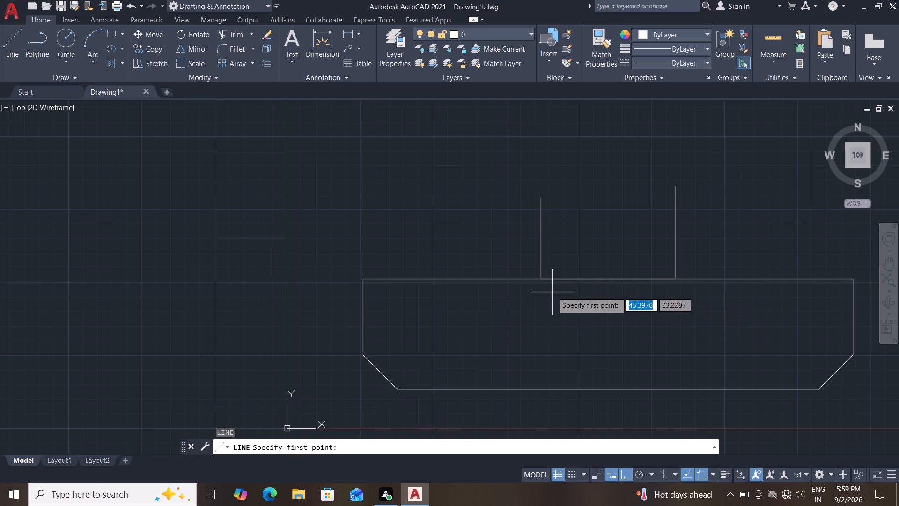
left_click_drag(541, 282, 533, 280)
left_click(463, 280)
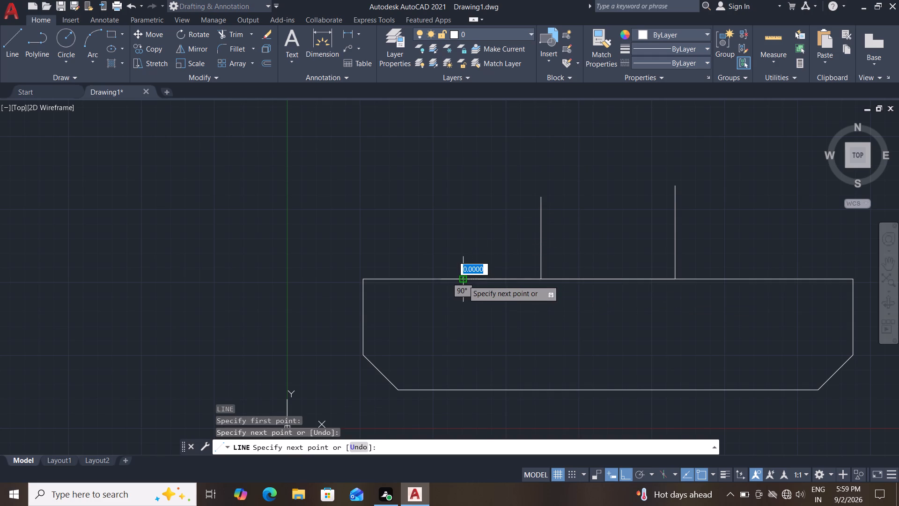
key("Escape")
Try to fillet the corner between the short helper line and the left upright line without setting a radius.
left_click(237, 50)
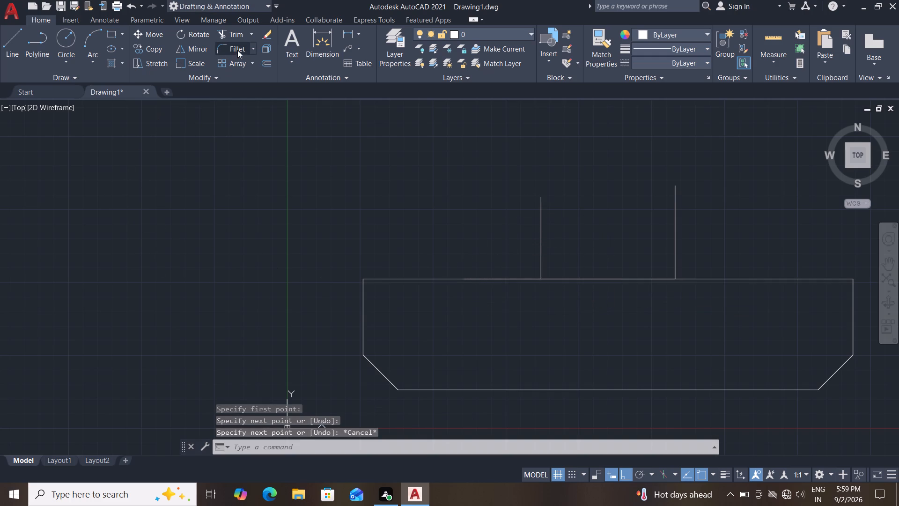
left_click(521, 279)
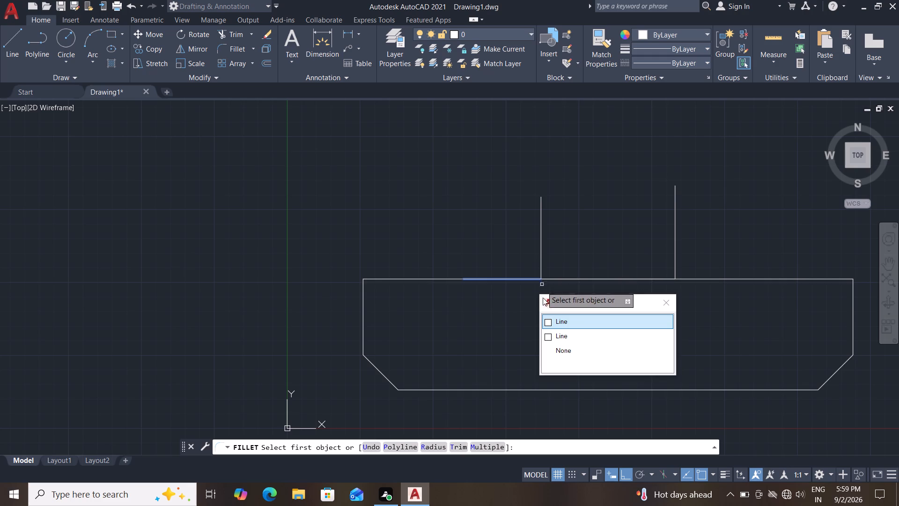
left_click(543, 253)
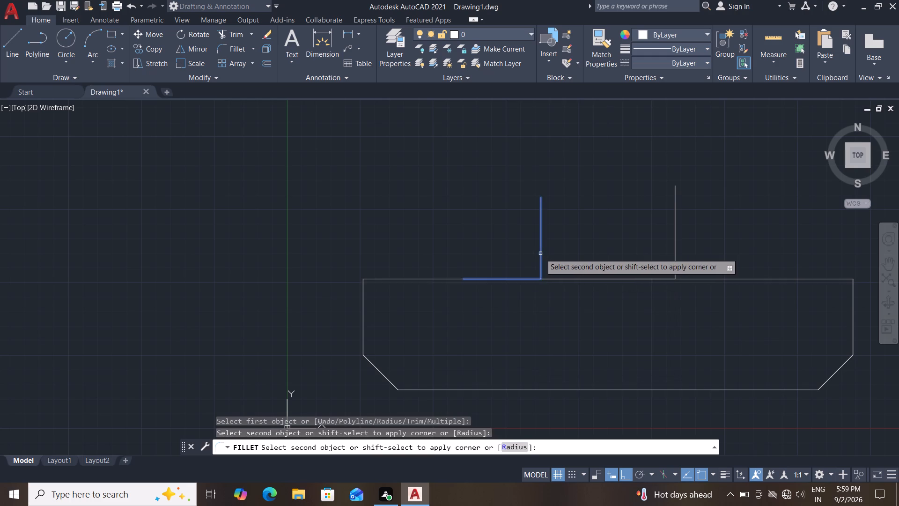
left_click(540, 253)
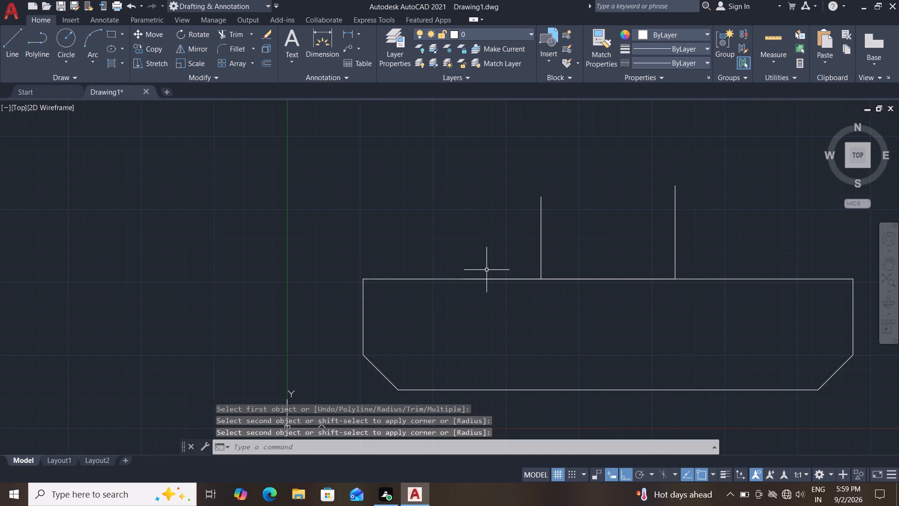
Fillet the corner between the short helper line and the left upright line with radius 3.
key("f")
key("Return")
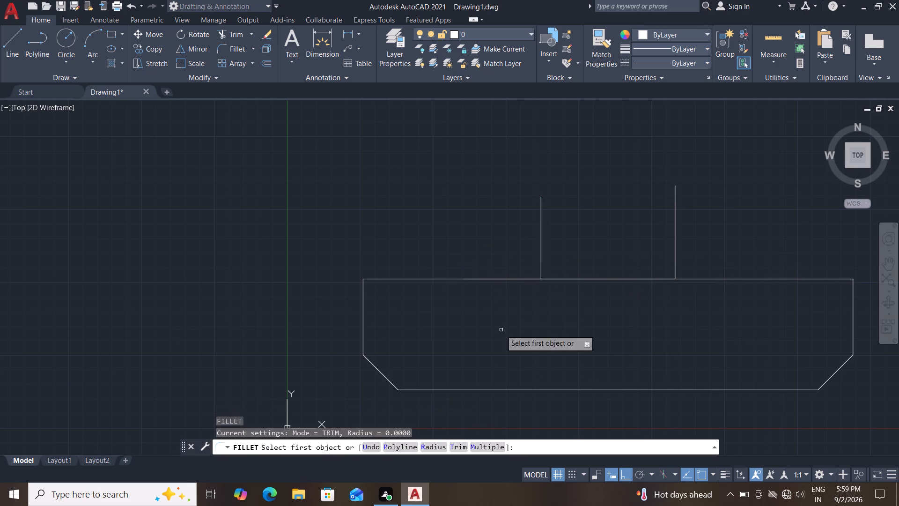
left_click(429, 448)
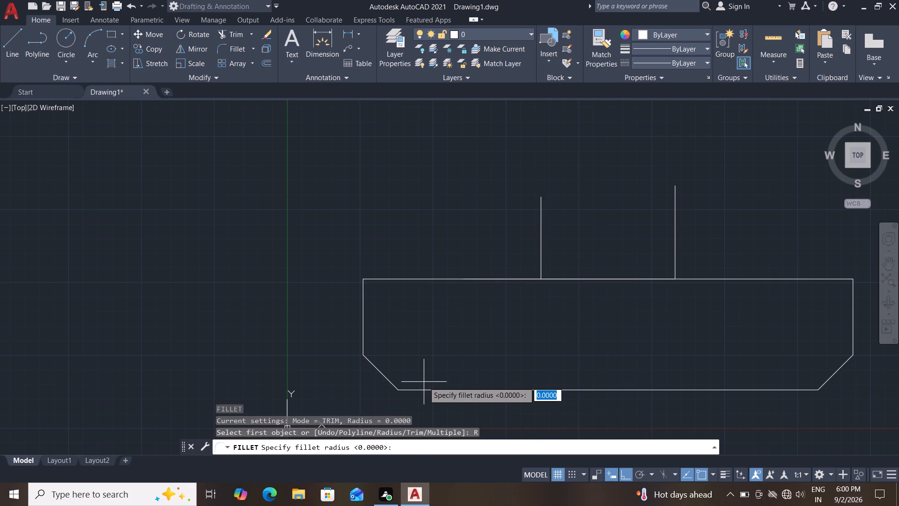
key("3")
key("Return")
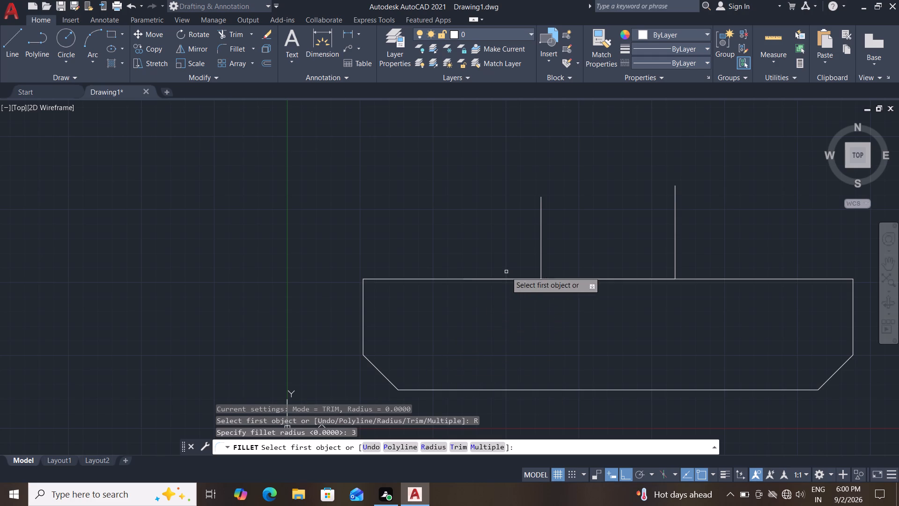
left_click(516, 279)
left_click(542, 266)
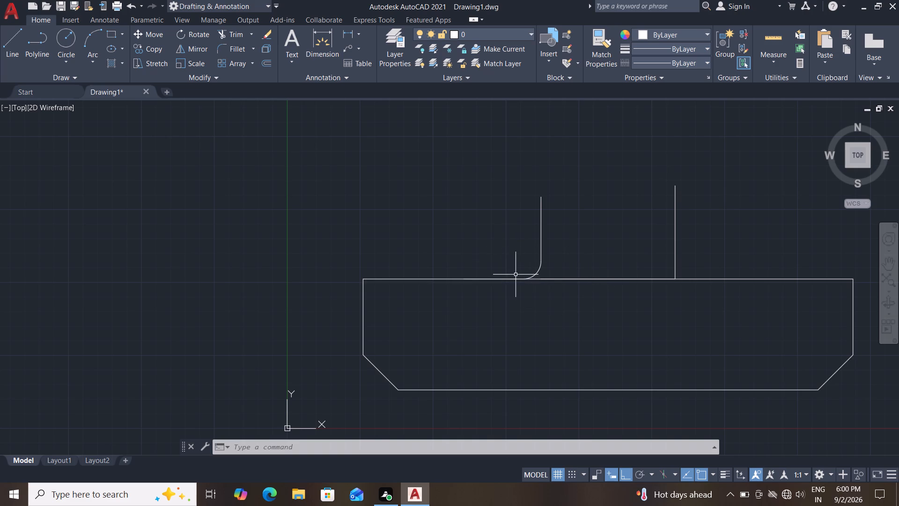
Delete the short helper line overlapping the base's top edge beside the left fillet.
left_click(483, 279)
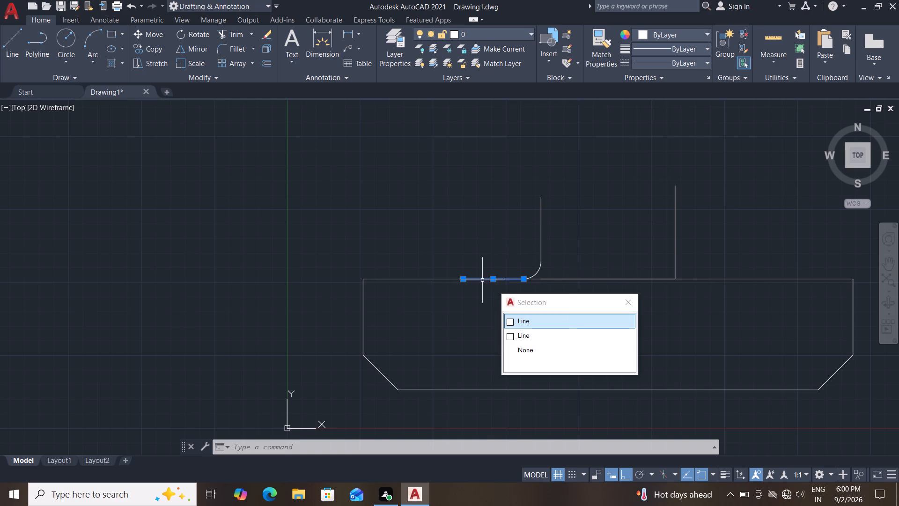
key("Delete")
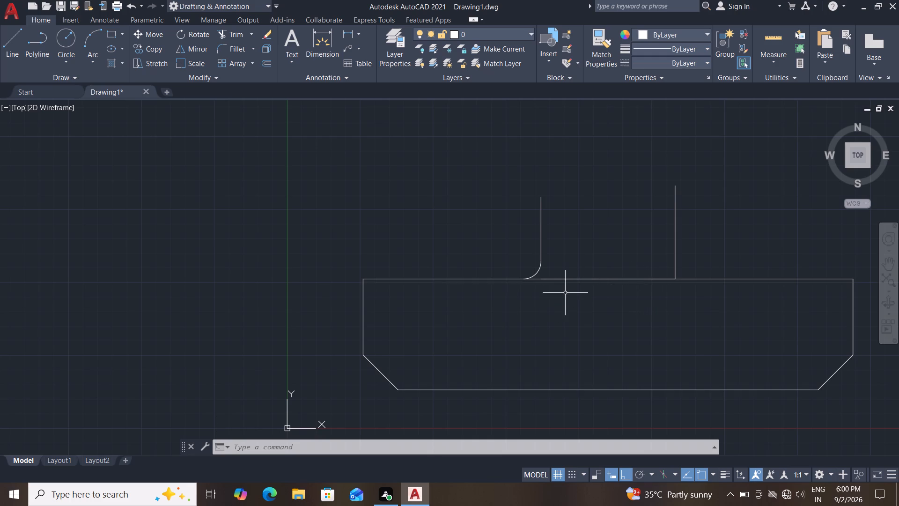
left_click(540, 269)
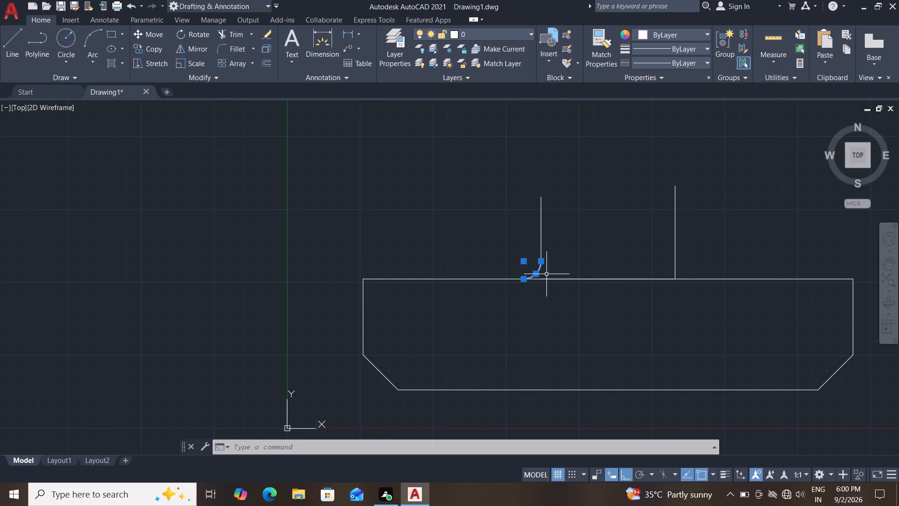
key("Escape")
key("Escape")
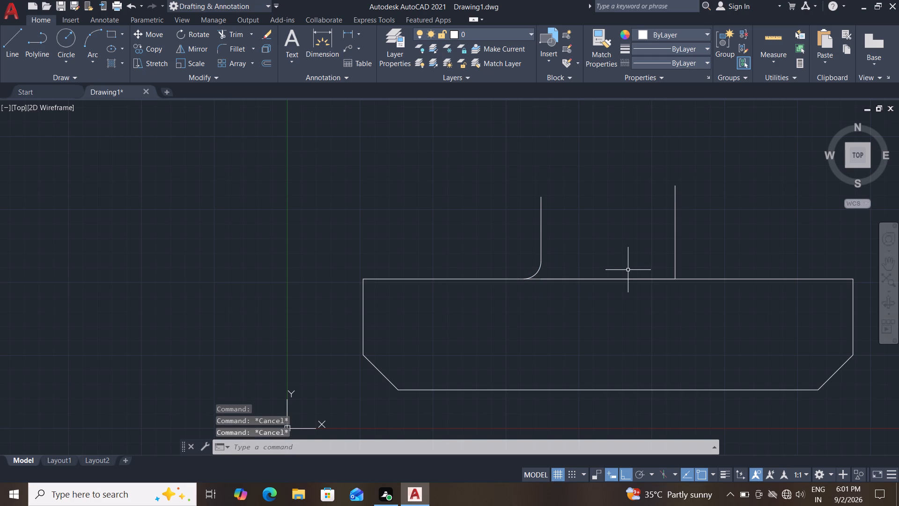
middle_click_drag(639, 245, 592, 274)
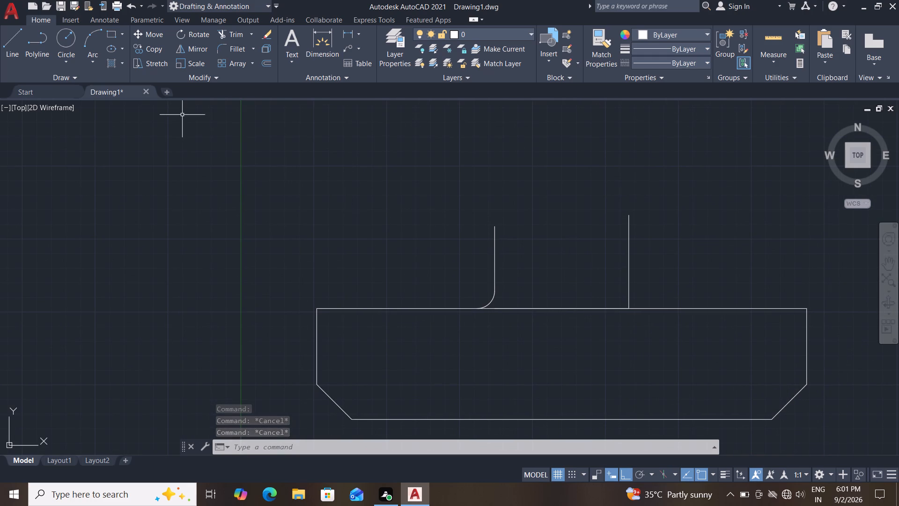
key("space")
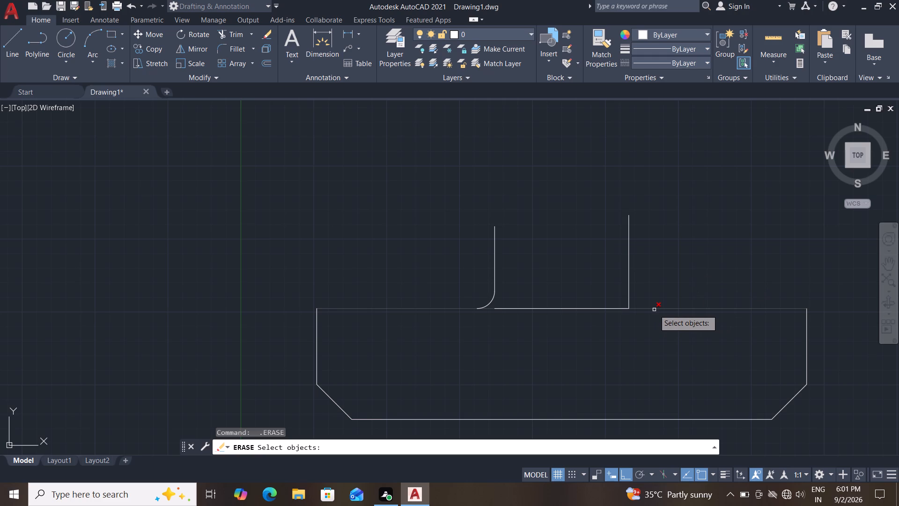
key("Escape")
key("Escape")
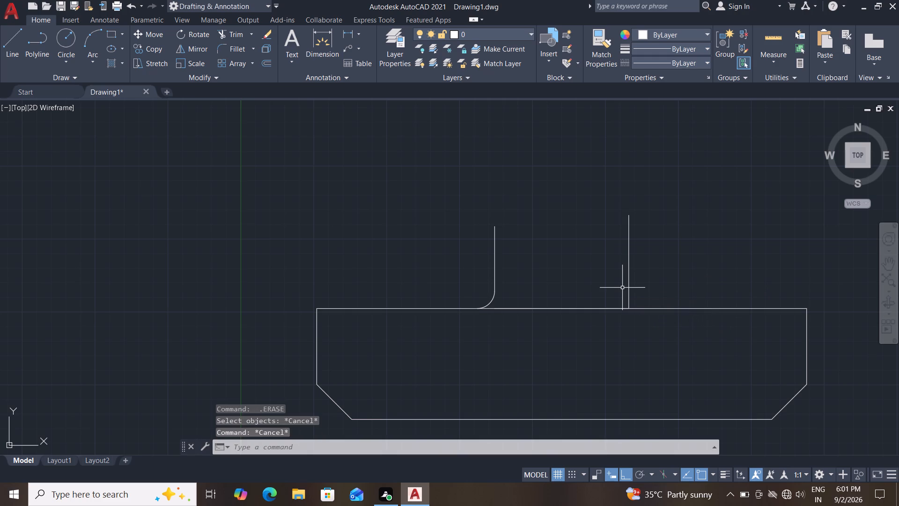
Fillet the corner between the base's top edge and the right upright line with the same radius of 3.
key("f")
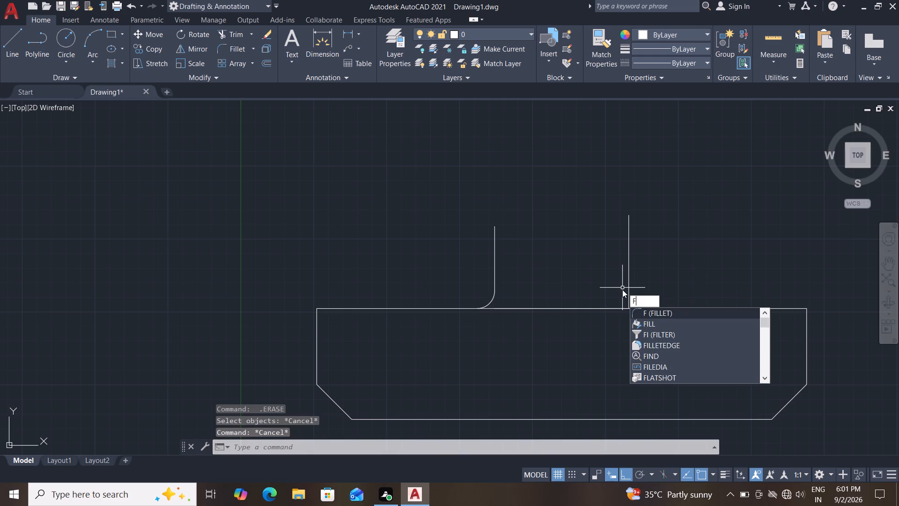
key("Return")
left_click(660, 309)
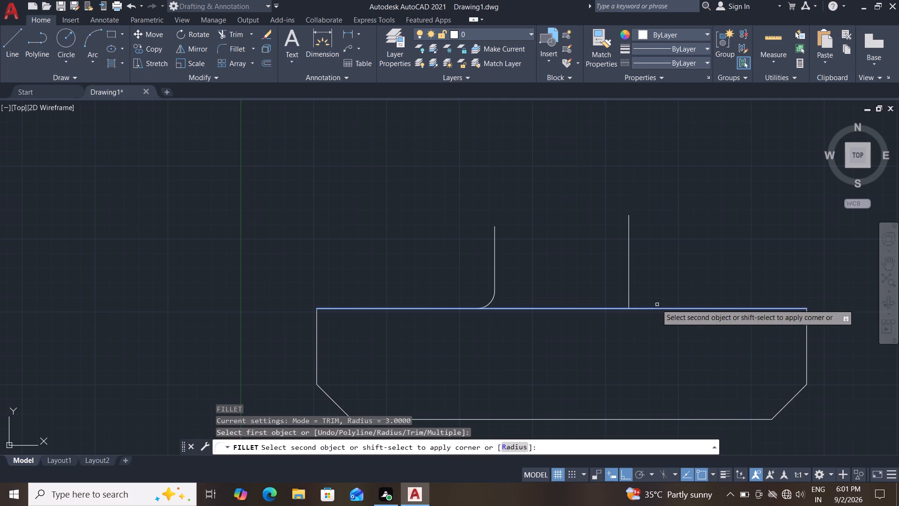
left_click(627, 289)
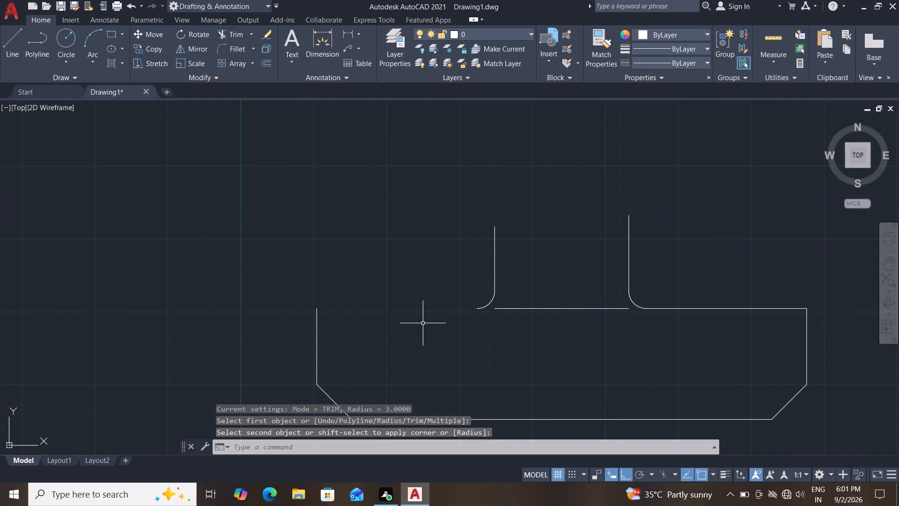
key("grave")
key("Escape")
key("Escape")
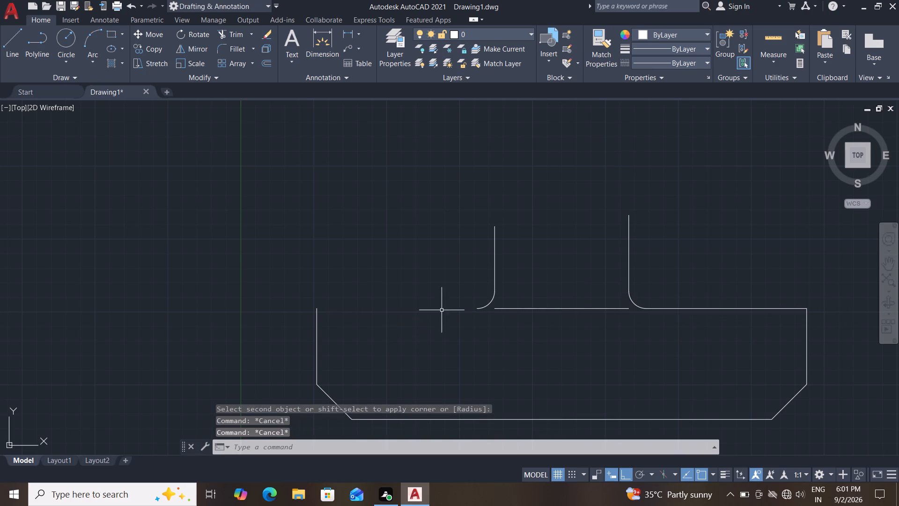
Delete the two horizontal line segments between the feet of the upright lines.
left_click(581, 307)
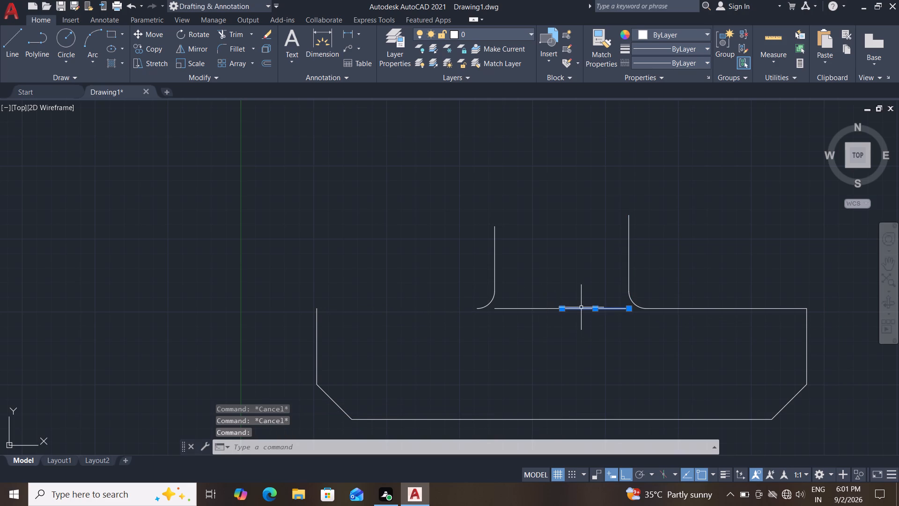
key("Delete")
left_click(544, 306)
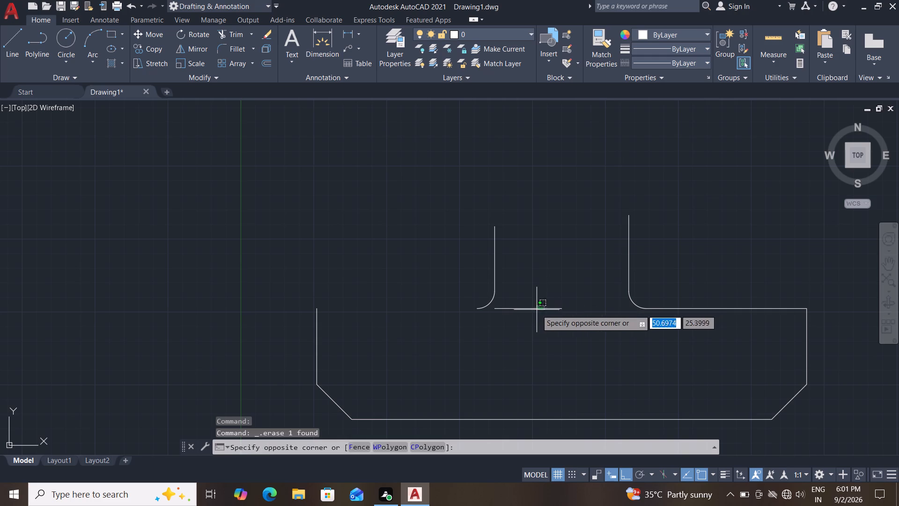
left_click(537, 310)
key("Delete")
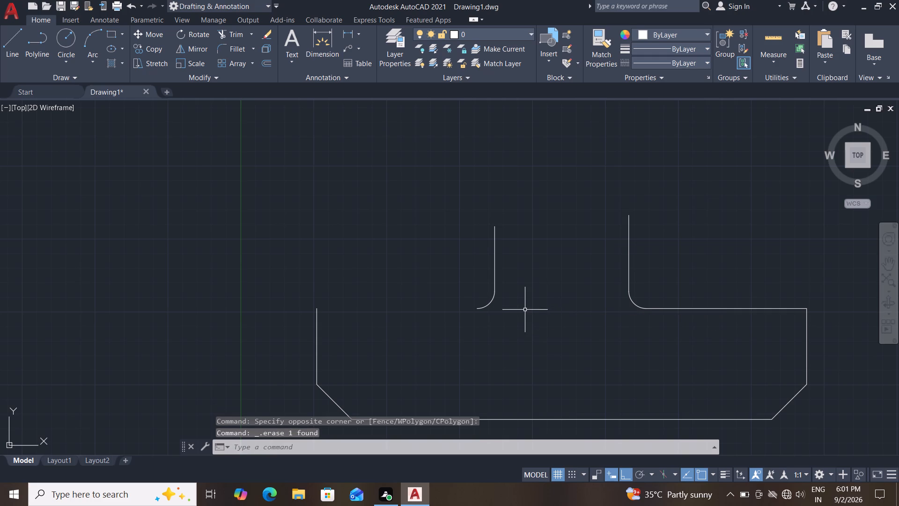
Draw a 27.5 horizontal line from the left fillet's lower end to the top of the base's left edge.
key("l")
key("Return")
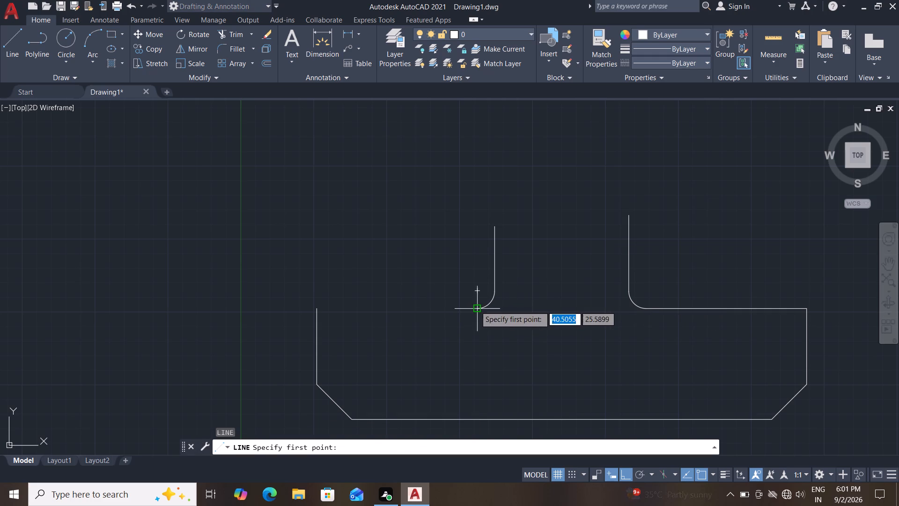
left_click(478, 308)
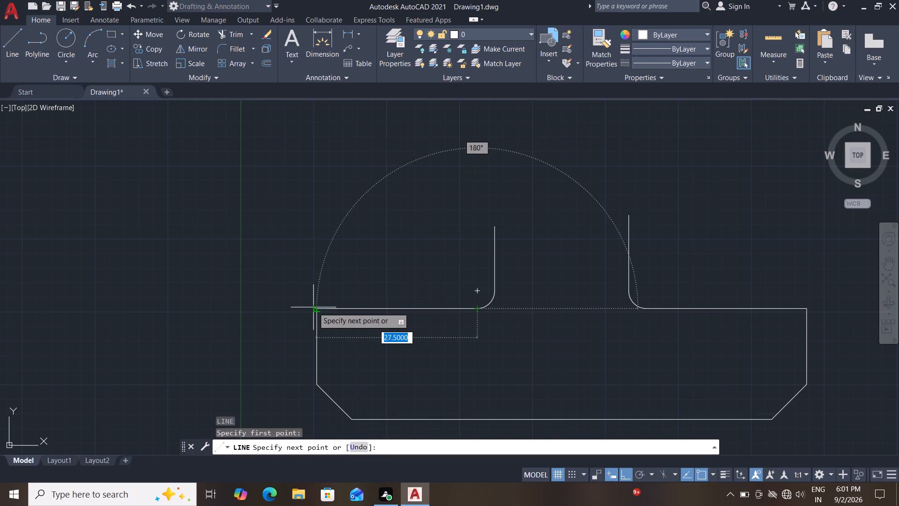
left_click(321, 307)
key("Escape")
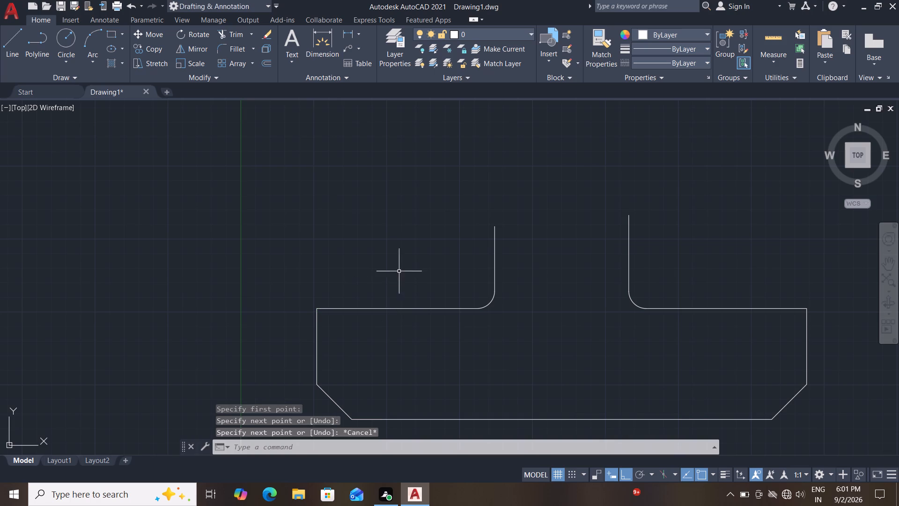
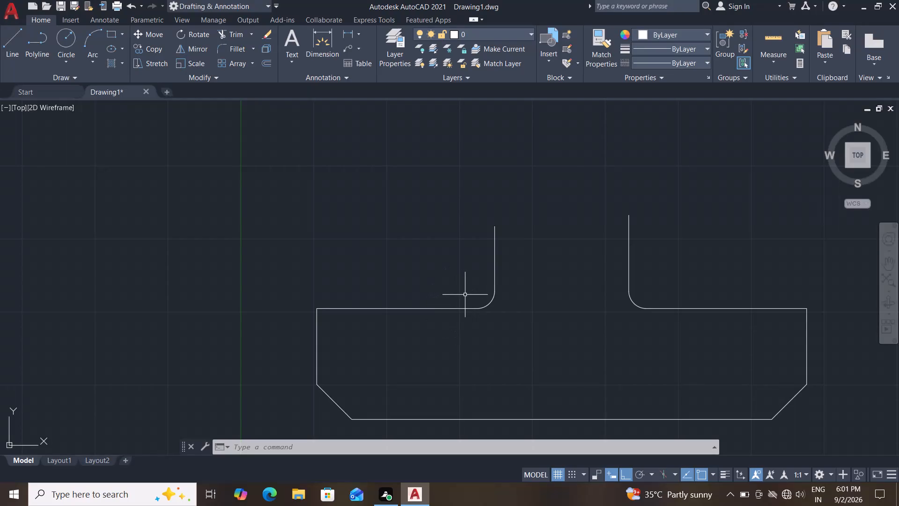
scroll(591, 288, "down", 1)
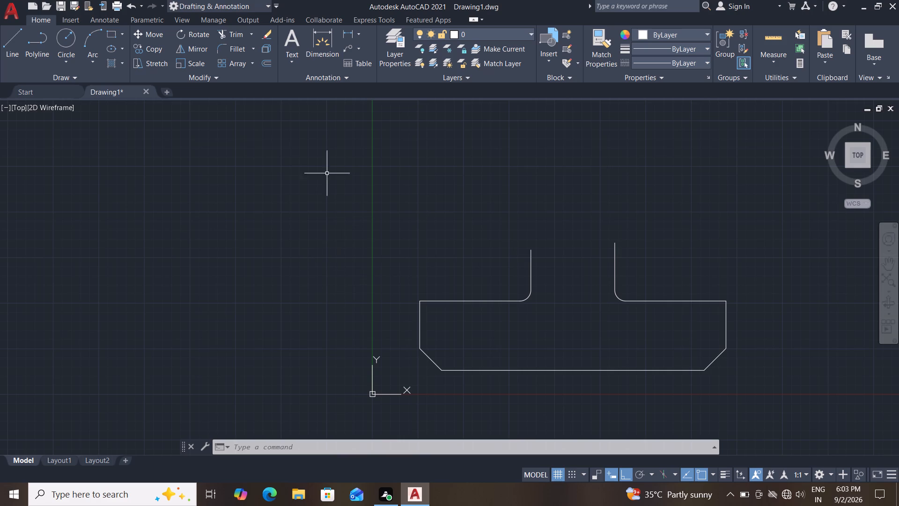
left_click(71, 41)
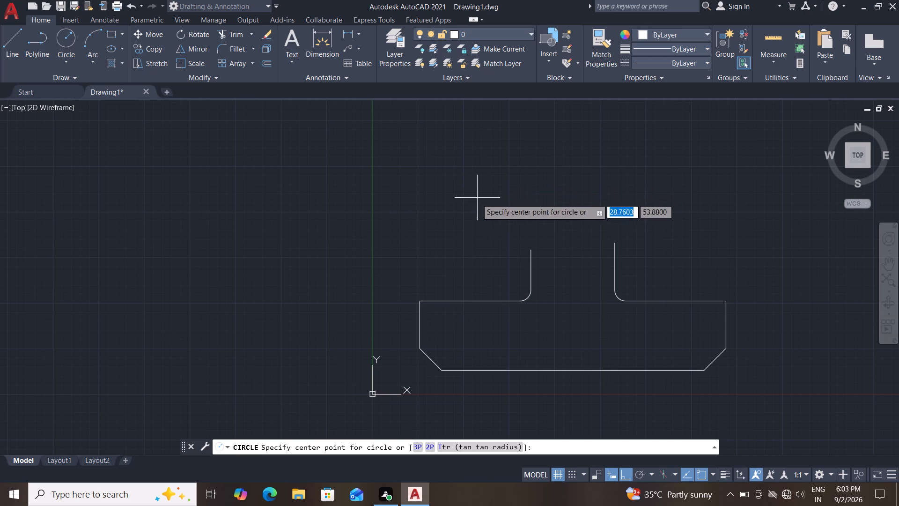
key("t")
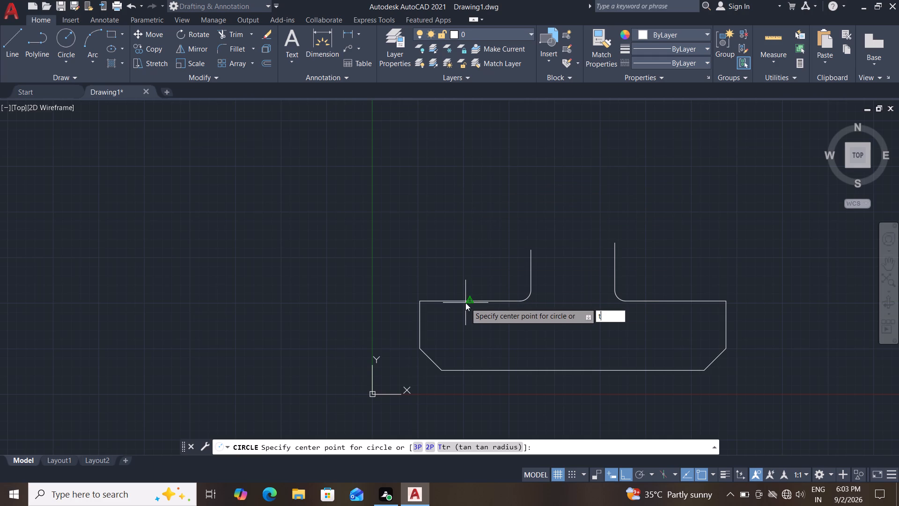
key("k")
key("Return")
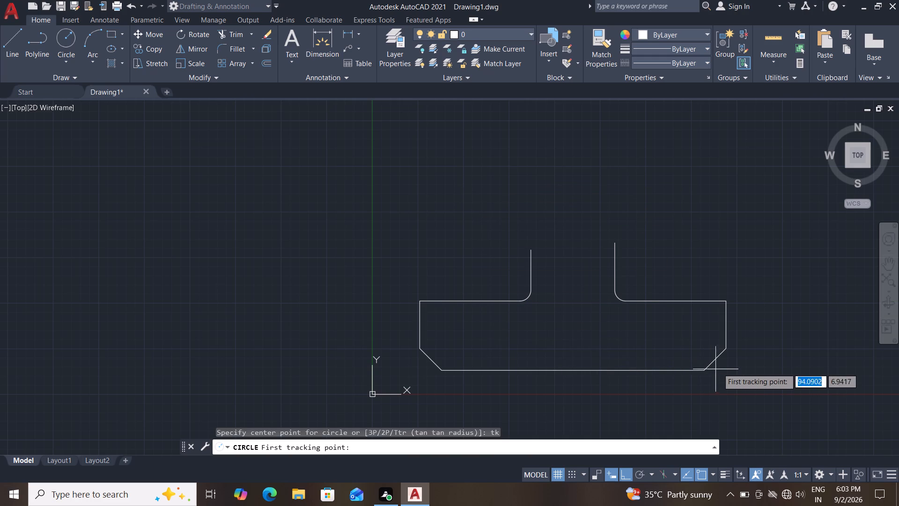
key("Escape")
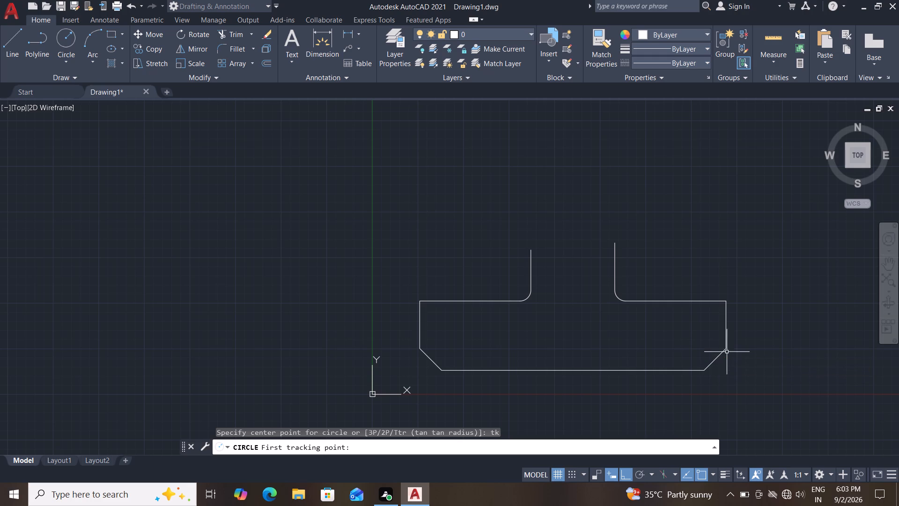
Draw a 6-long vertical helper line downward from the lower end of the base's right edge.
key("l")
key("Return")
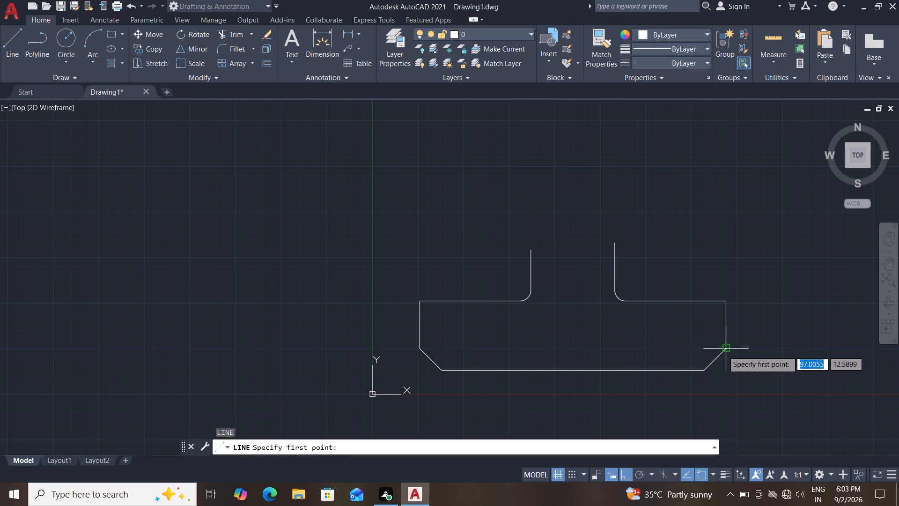
left_click(728, 350)
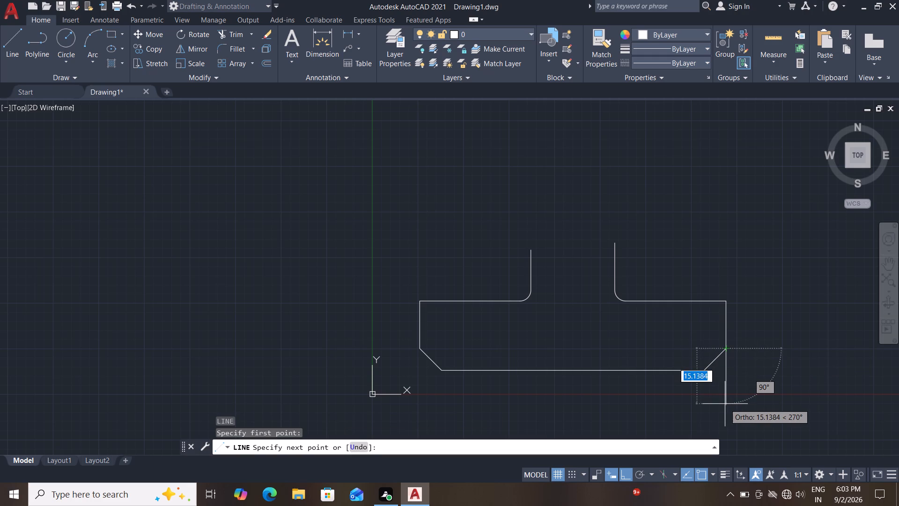
key("6")
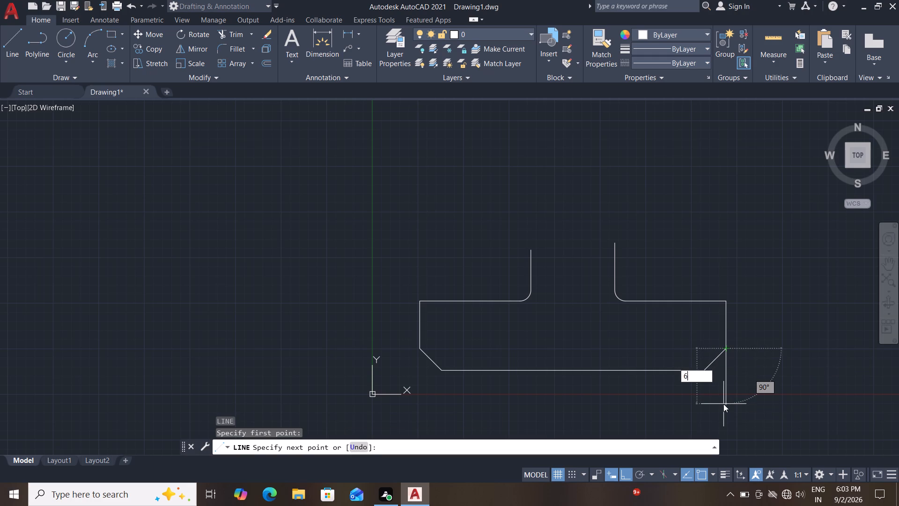
key("Return")
key("Escape")
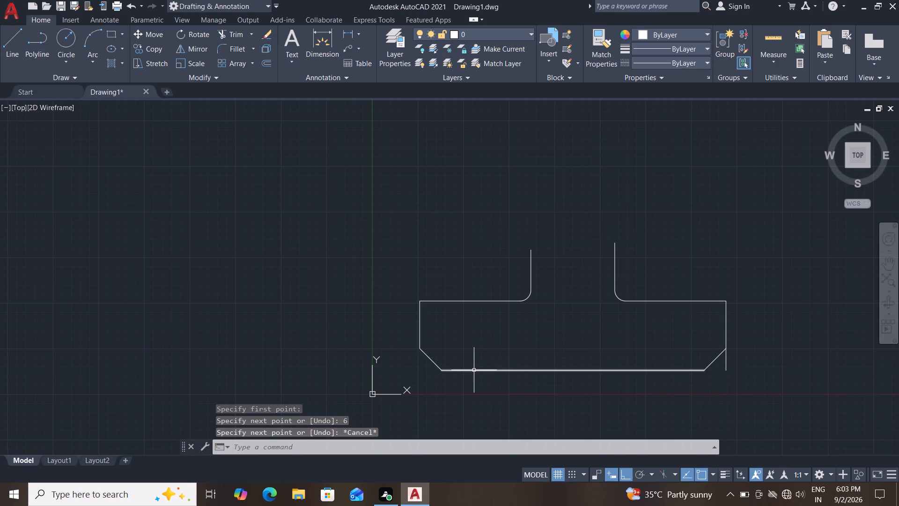
Draw a radius 8 circle centred 35 above and 19.5 to the left of the helper line's lower end, using tracking.
key("c")
key("Return")
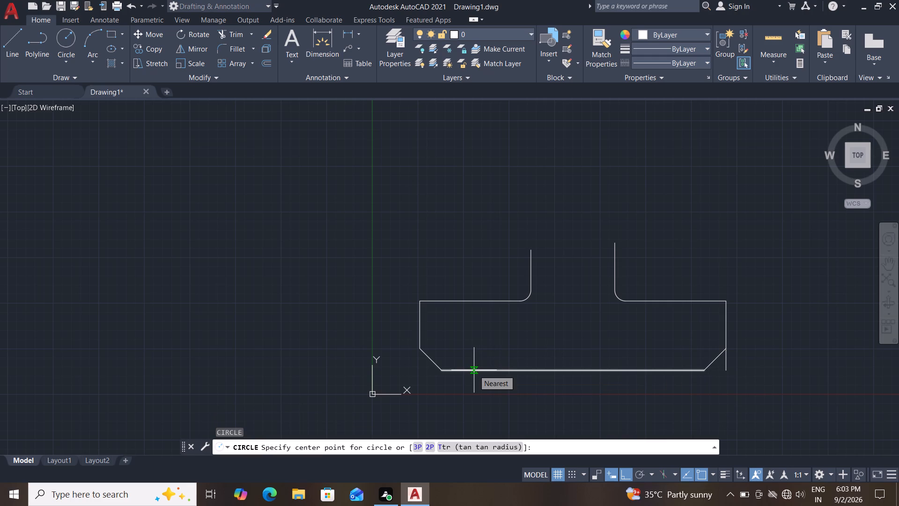
type("tk")
key("Return")
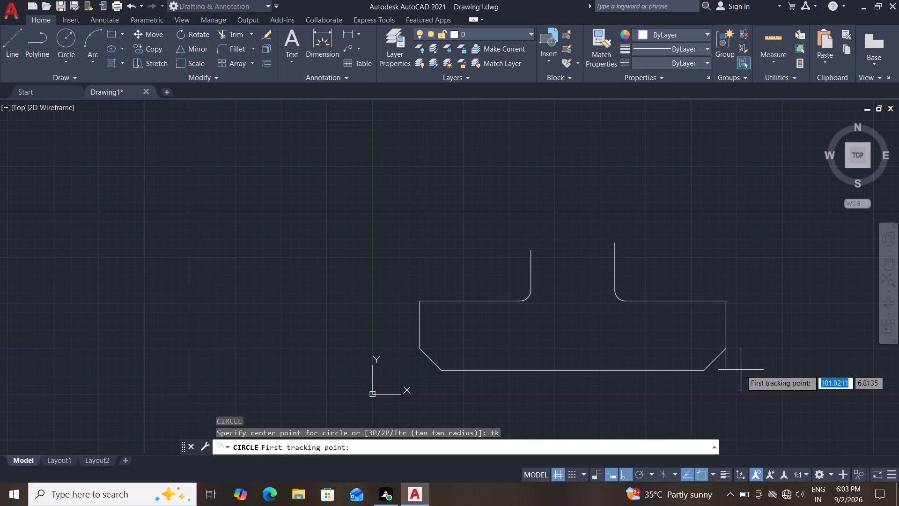
left_click(726, 370)
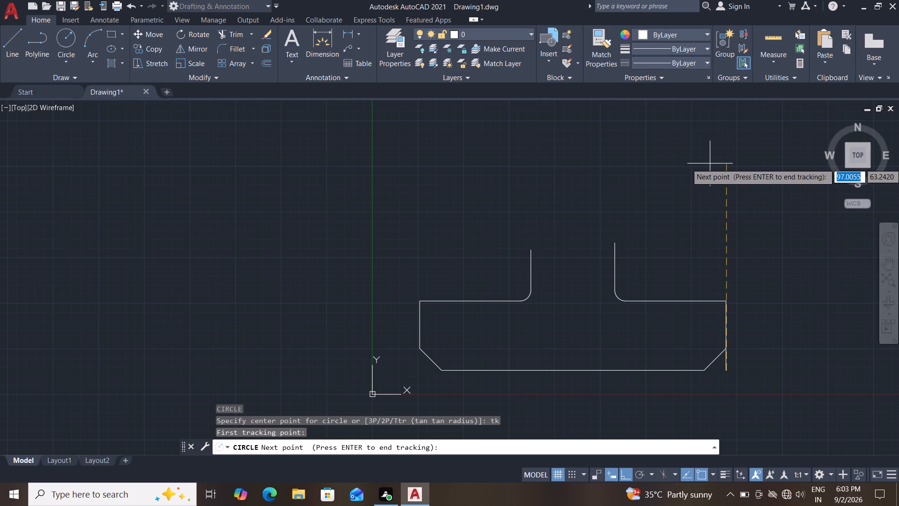
type("35")
key("Return")
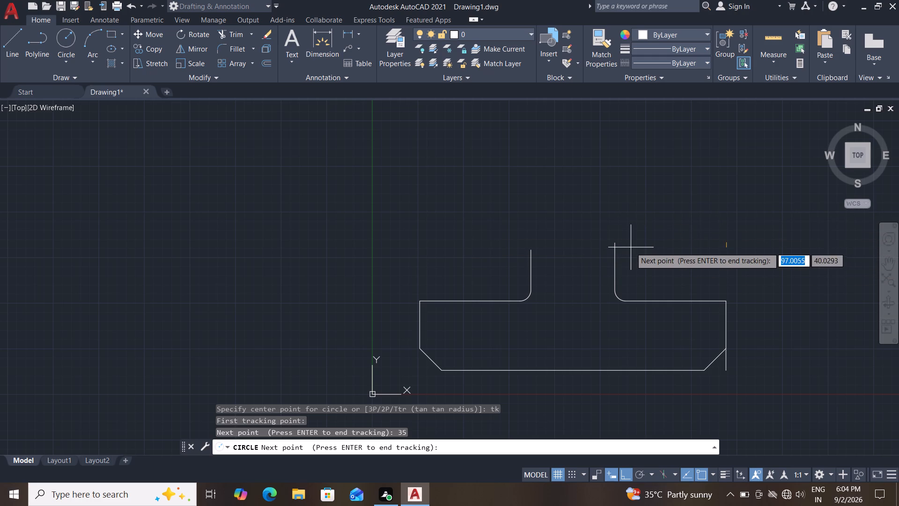
middle_click_drag(648, 232, 546, 235)
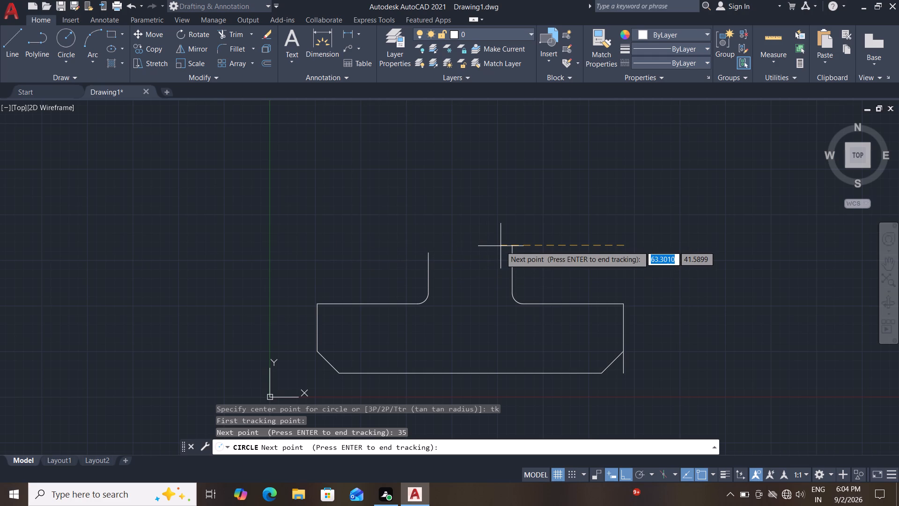
type("19.5")
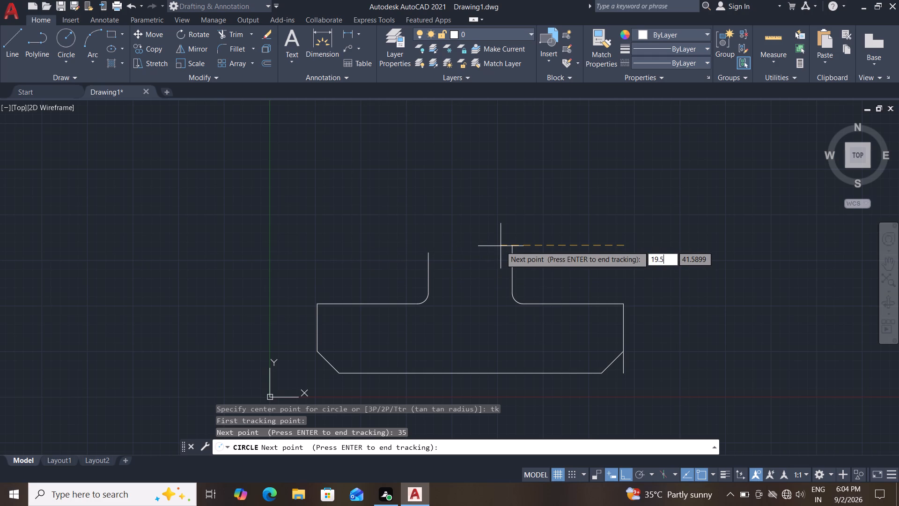
key("Return")
key("Return")
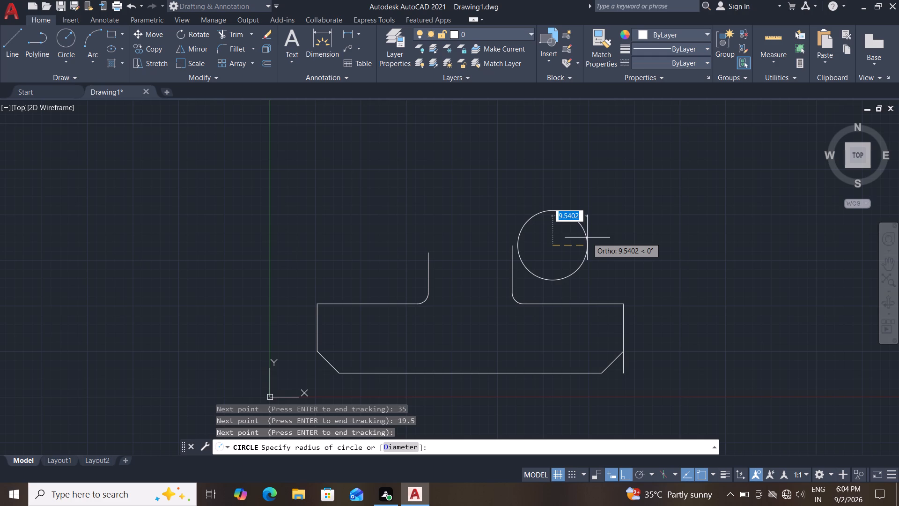
key("8")
key("Return")
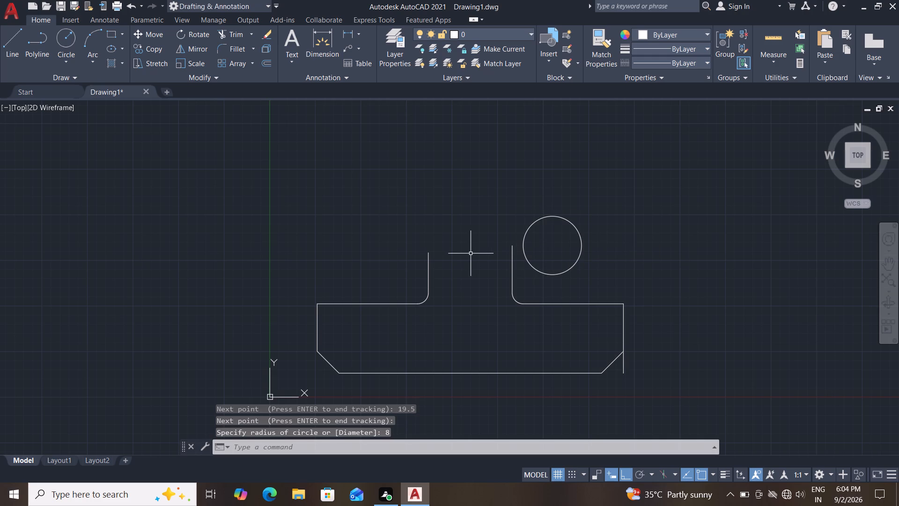
Draw a second radius 8 circle centred 45 to the left of the first circle's centre, using tracking.
key("c")
key("Return")
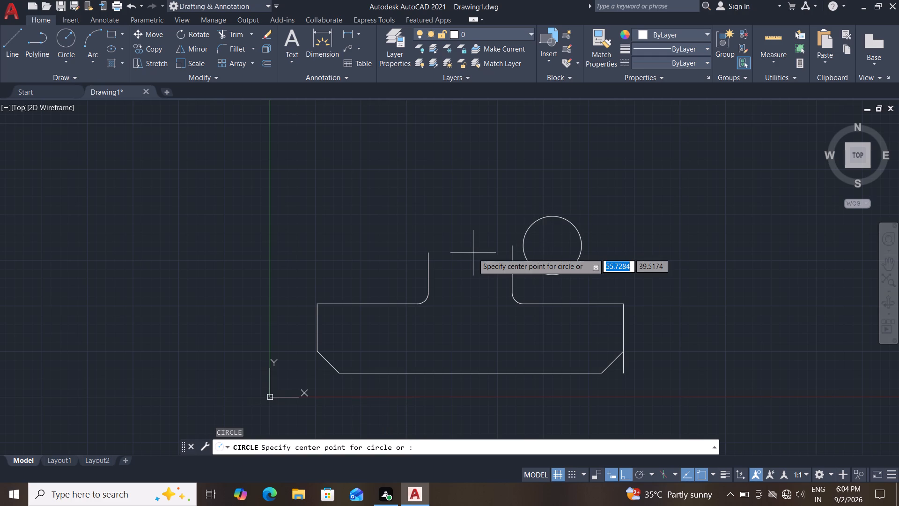
type("tk")
key("Return")
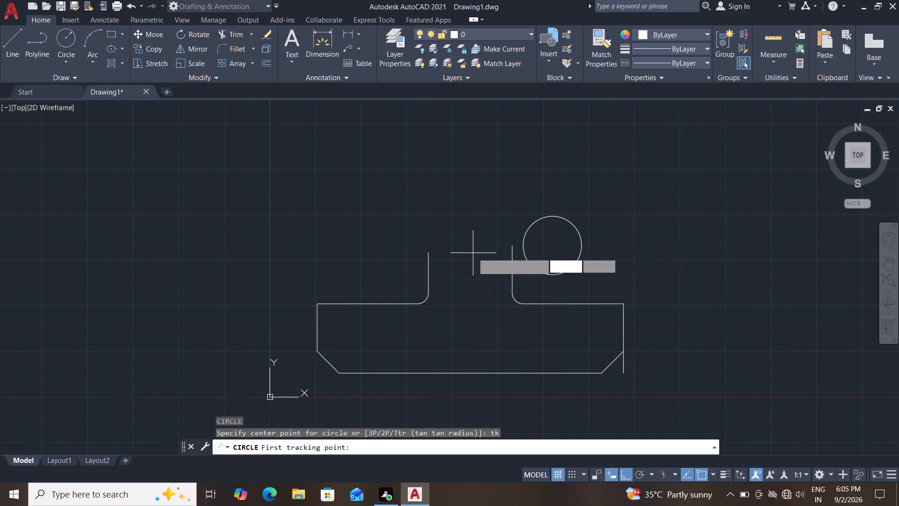
left_click(555, 247)
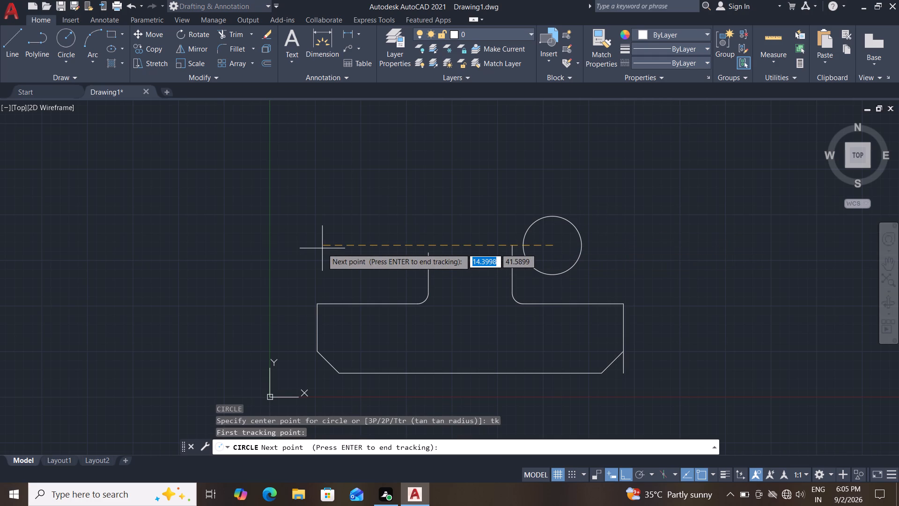
type("45")
key("Return")
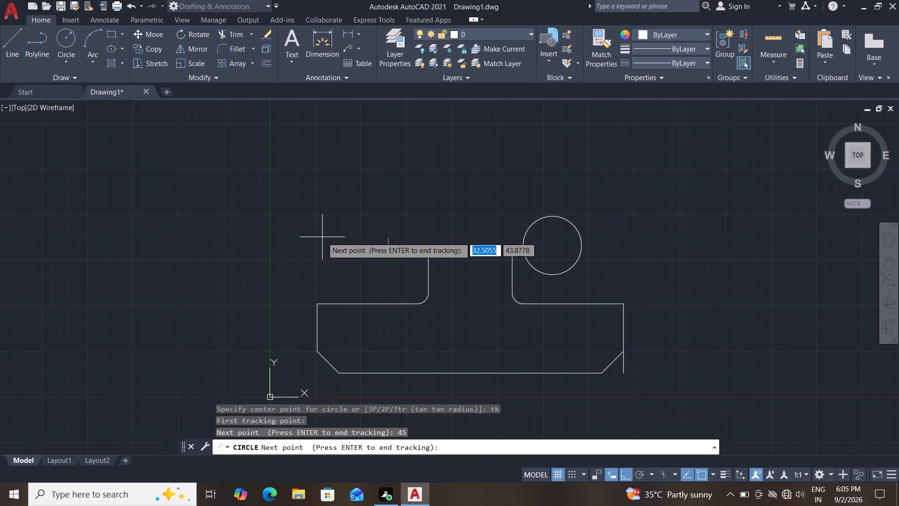
key("Return")
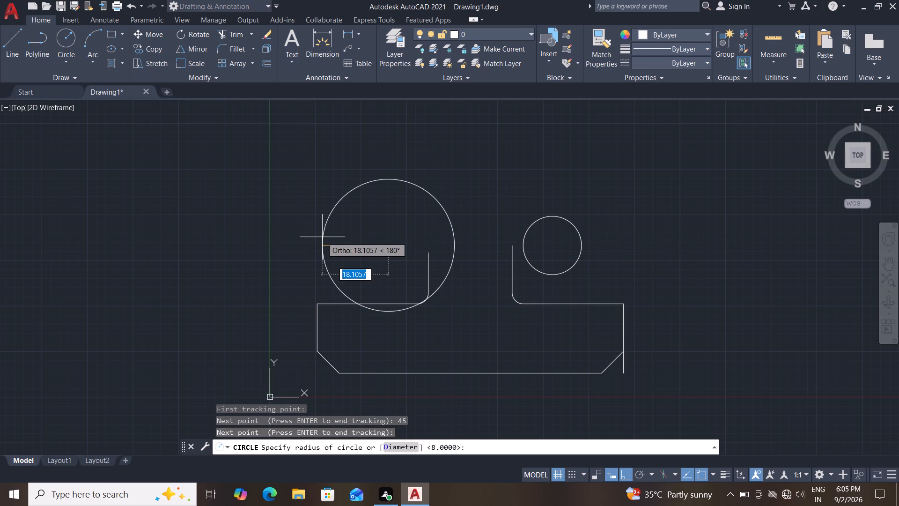
key("8")
key("Return")
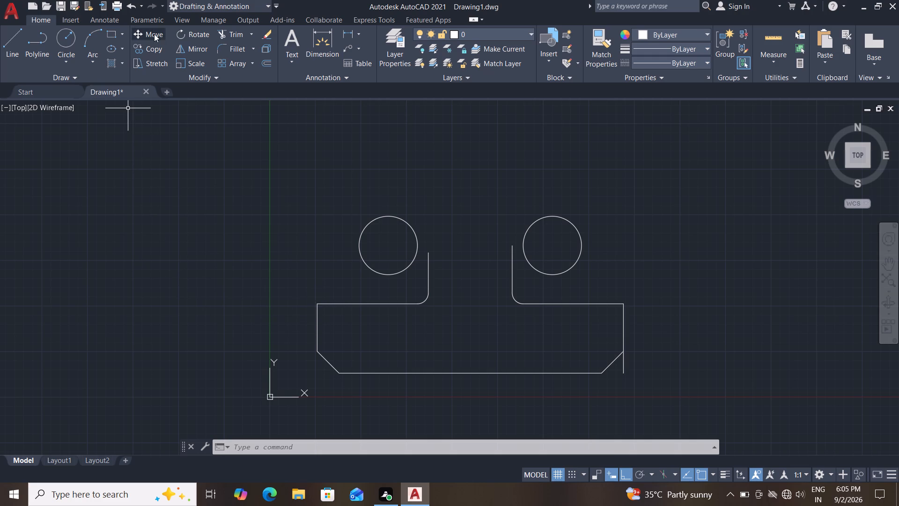
Draw a concentric circle of diameter 7 inside the left radius 8 circle.
left_click(70, 41)
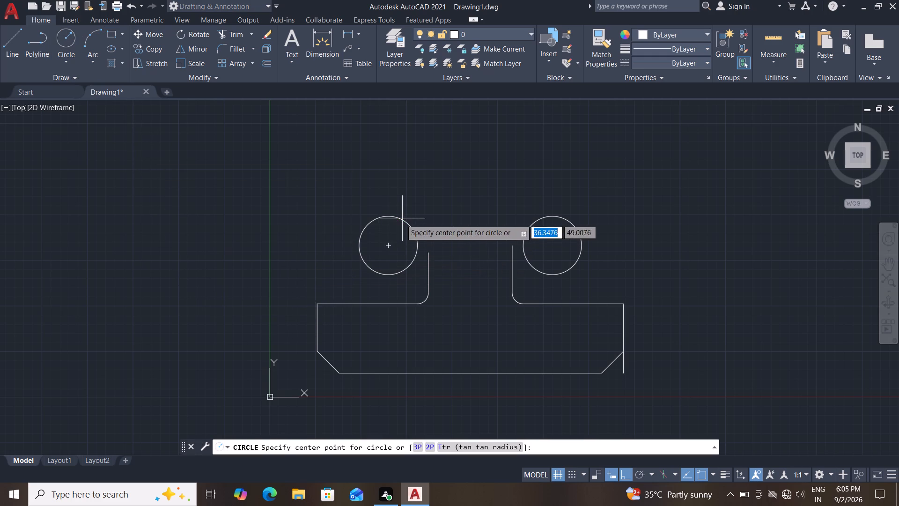
left_click(387, 246)
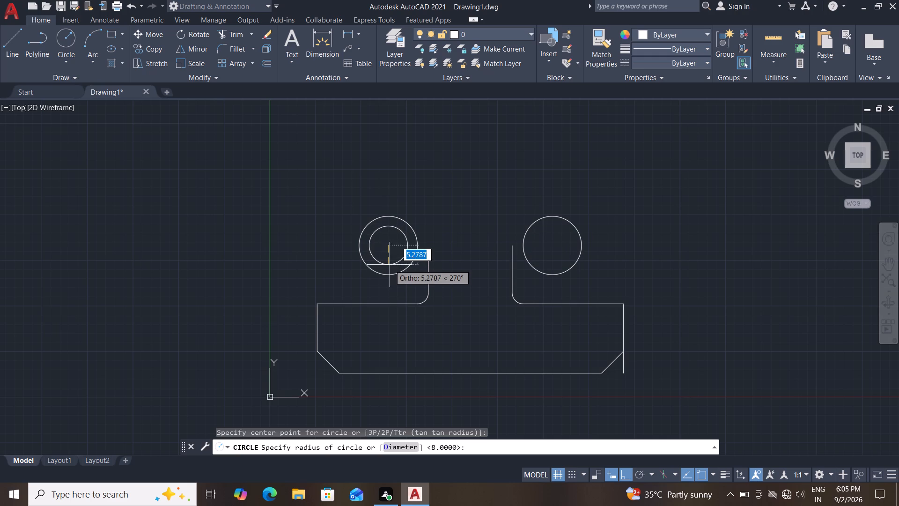
key("d")
key("Return")
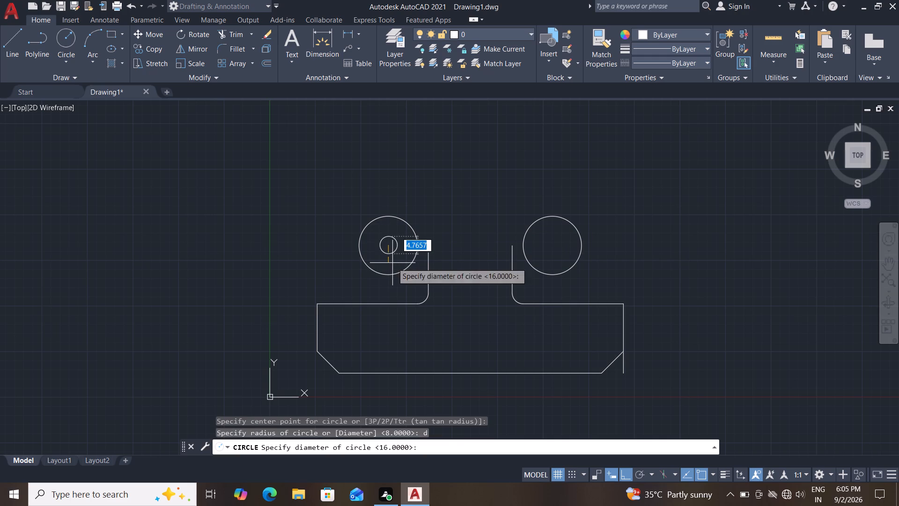
key("7")
key("Return")
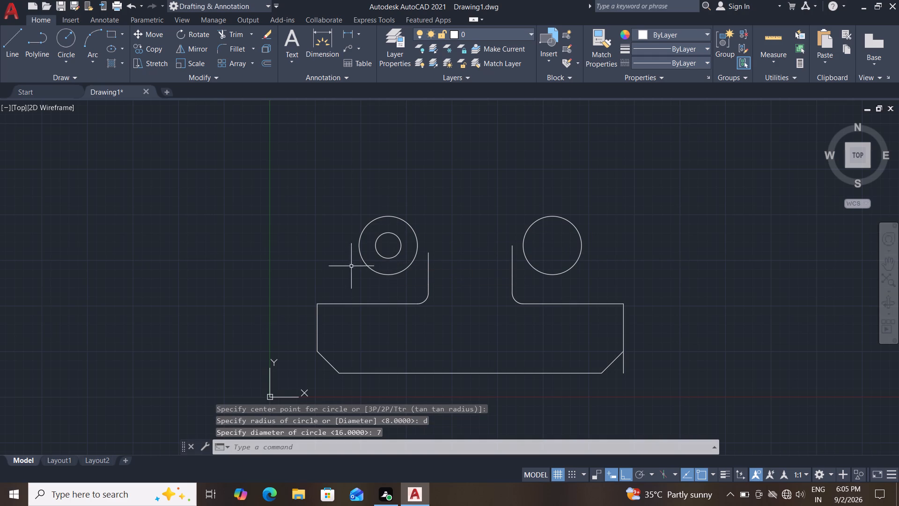
Draw a concentric circle of diameter 7 inside the right radius 8 circle.
key("c")
key("Return")
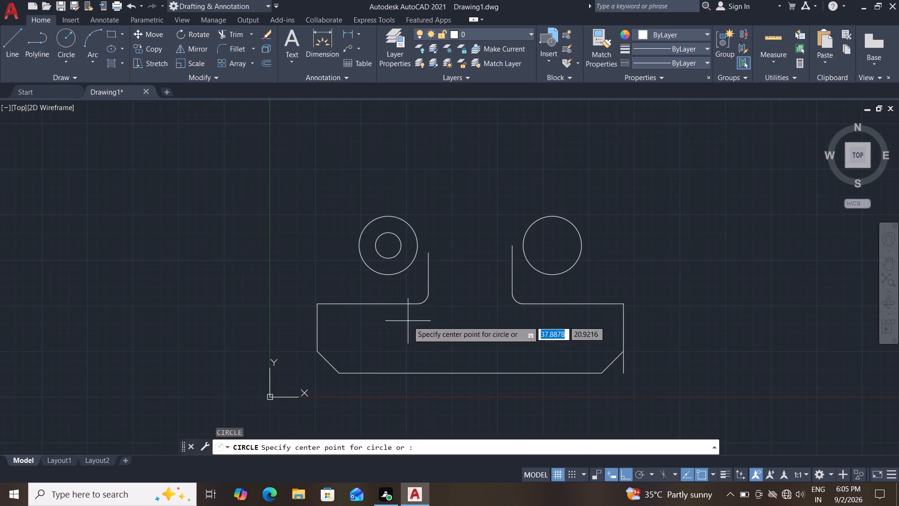
left_click(553, 245)
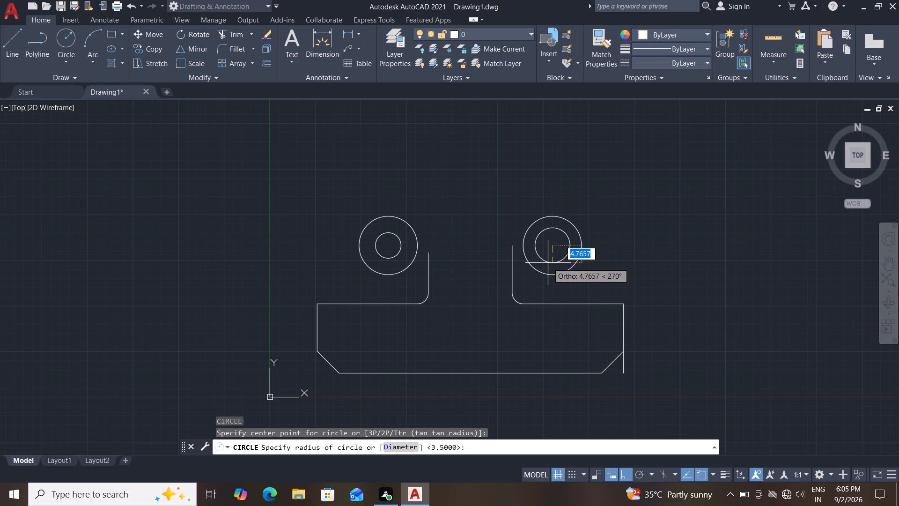
key("d")
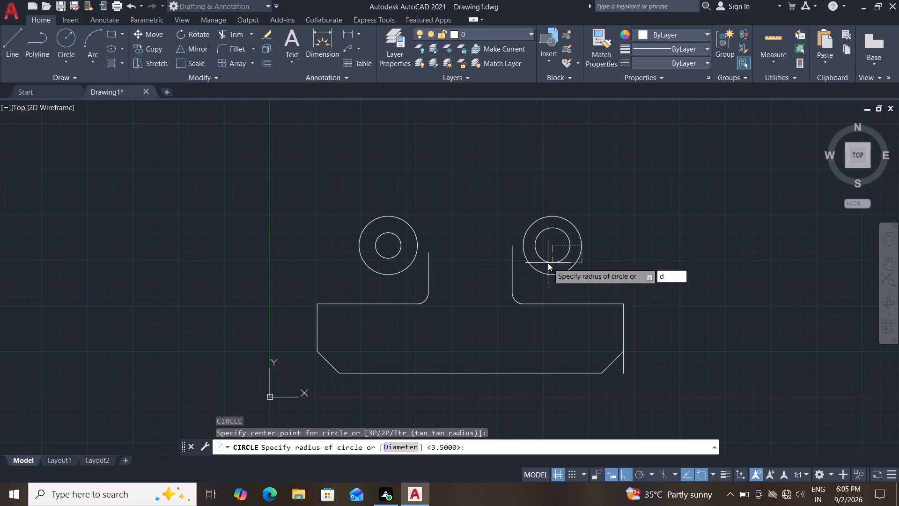
key("Return")
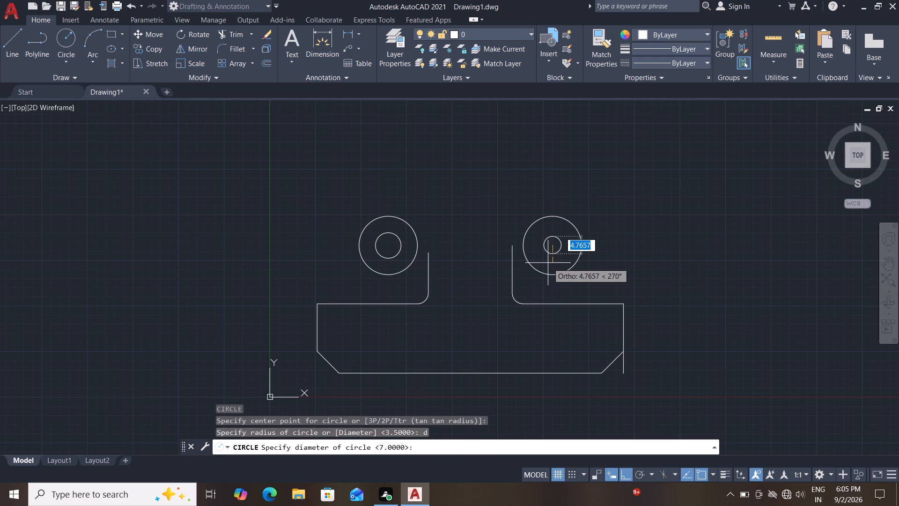
key("7")
key("Return")
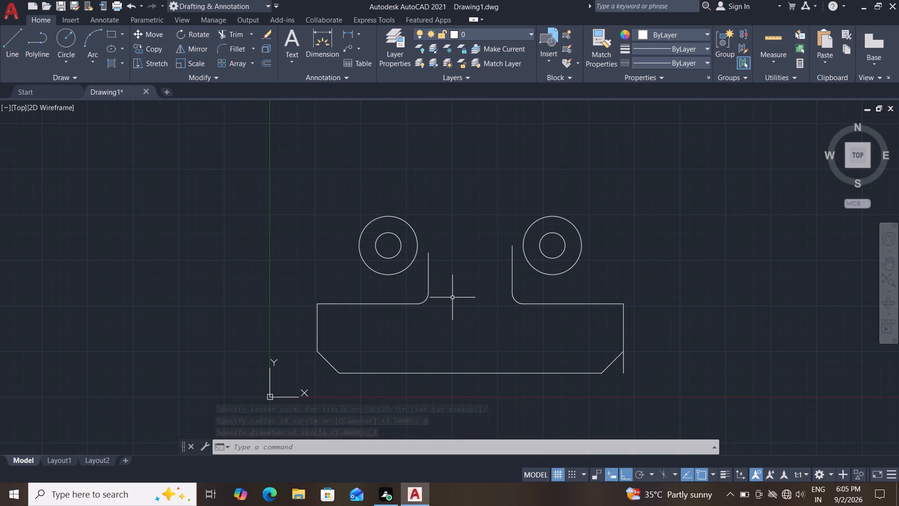
Delete the left upright's vertical line above the fillet.
scroll(452, 300, "up", 1)
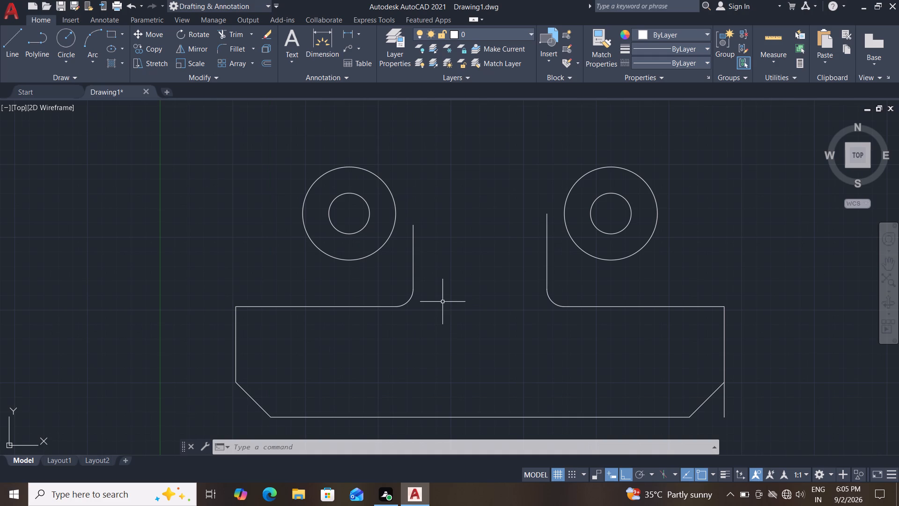
left_click(413, 275)
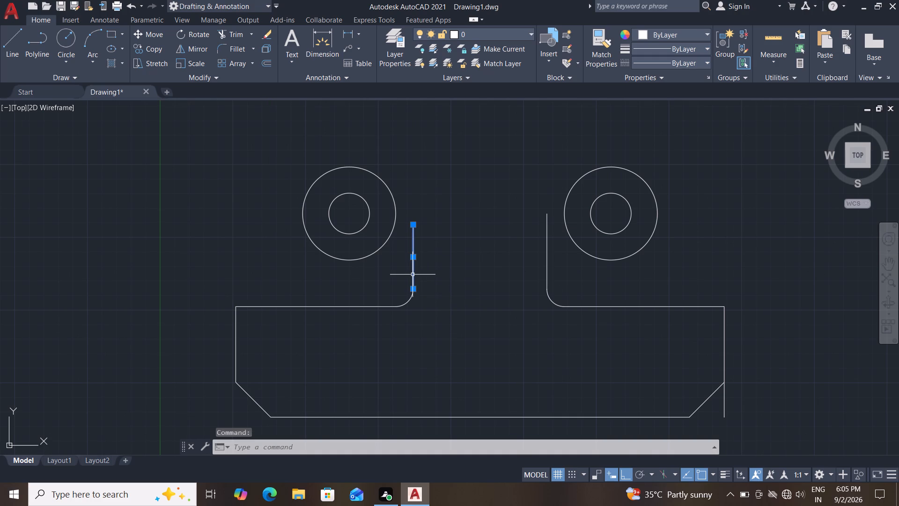
key("Delete")
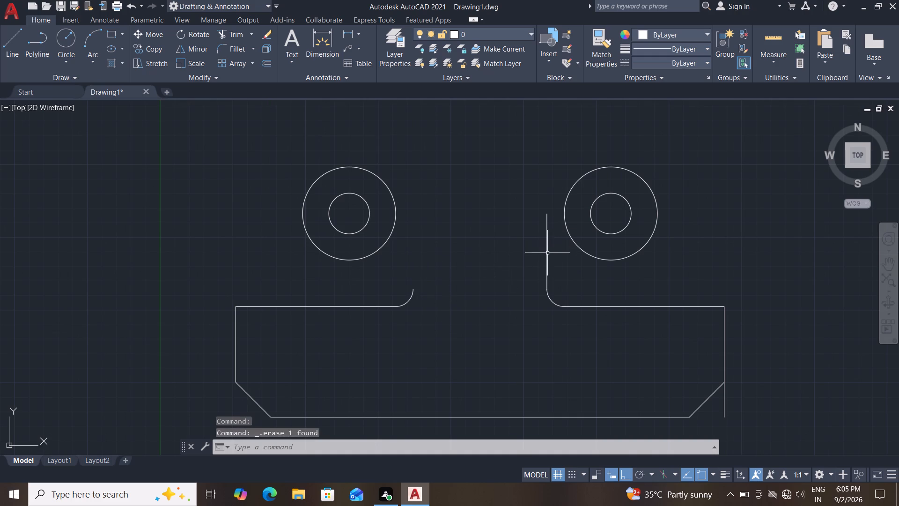
Delete the right upright's vertical line above the fillet.
left_click(546, 253)
key("Delete")
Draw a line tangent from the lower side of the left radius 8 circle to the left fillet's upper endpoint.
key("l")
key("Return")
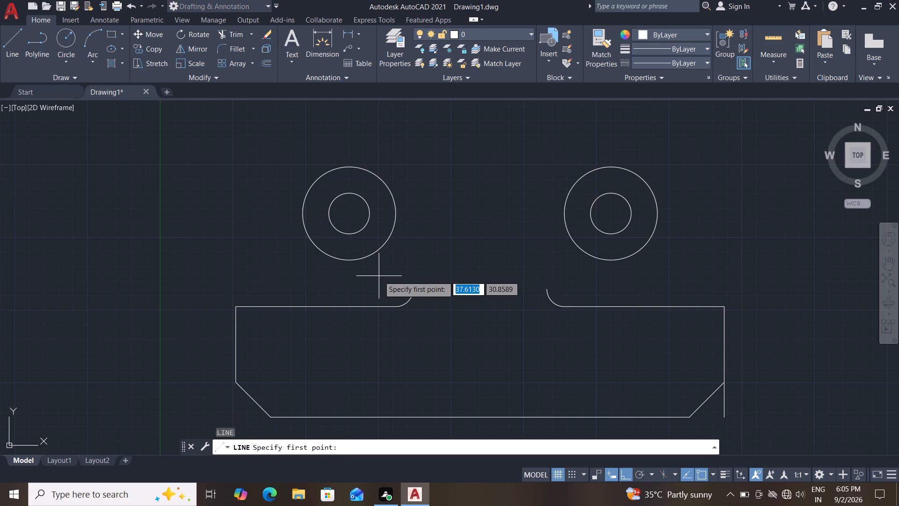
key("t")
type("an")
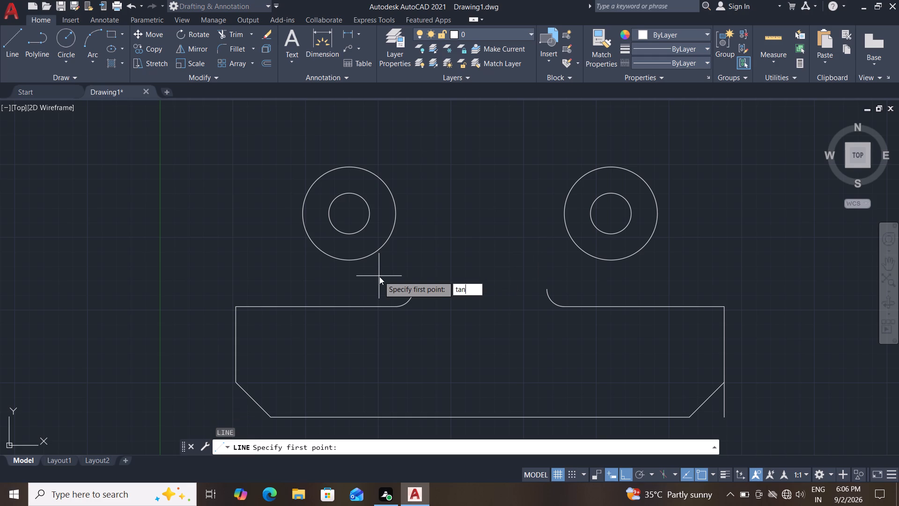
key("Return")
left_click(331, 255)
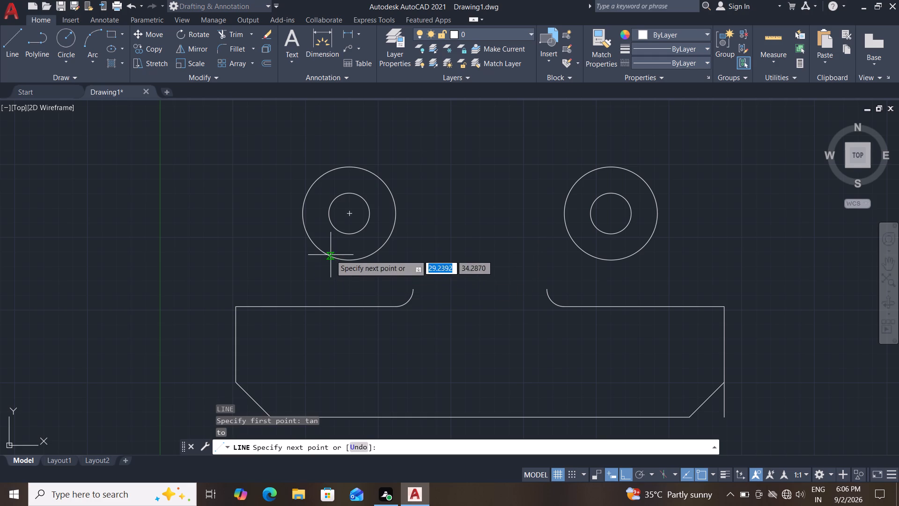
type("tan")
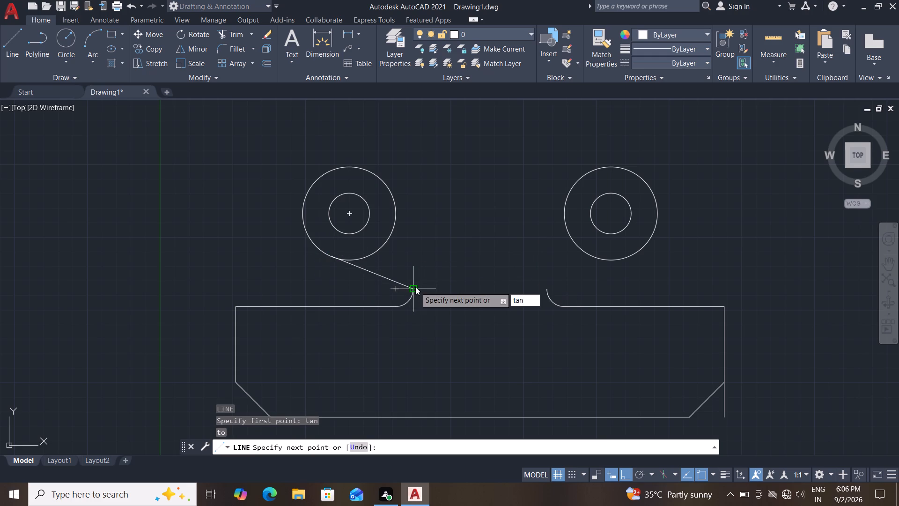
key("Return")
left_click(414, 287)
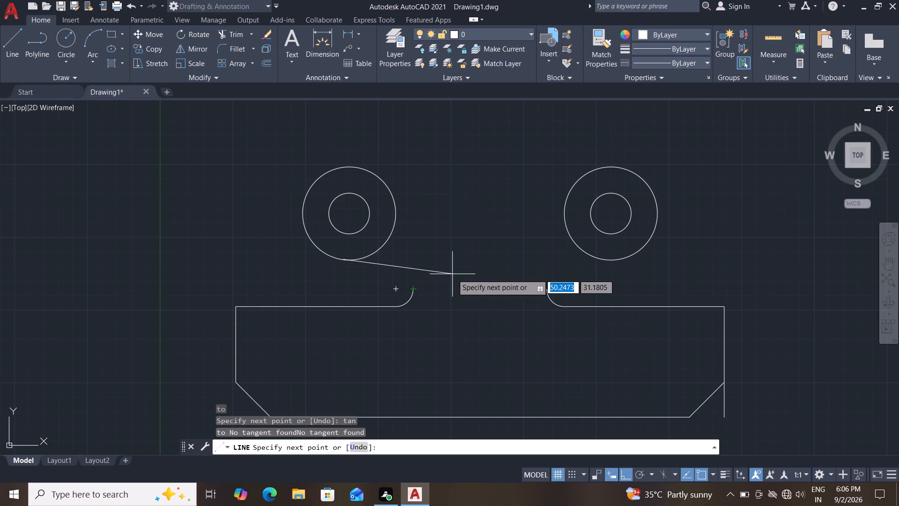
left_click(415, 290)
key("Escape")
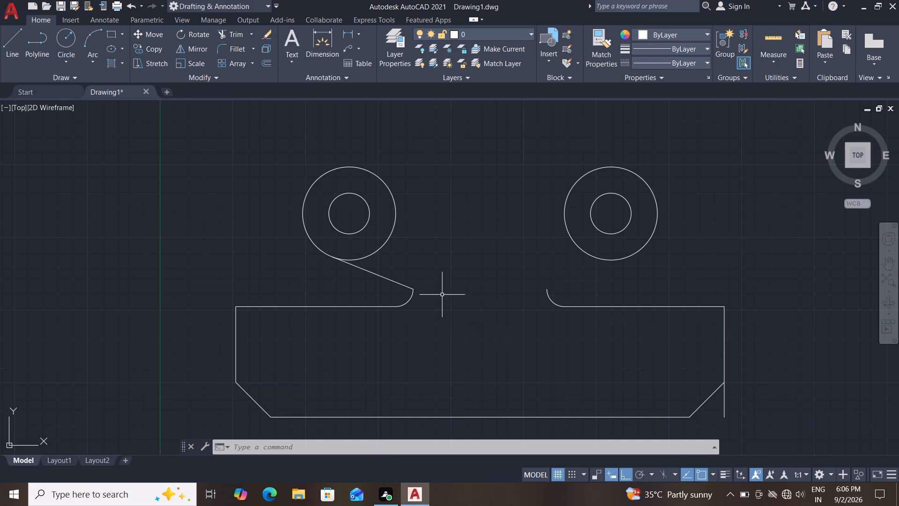
Delete the left radius 3 fillet arc.
left_click(412, 297)
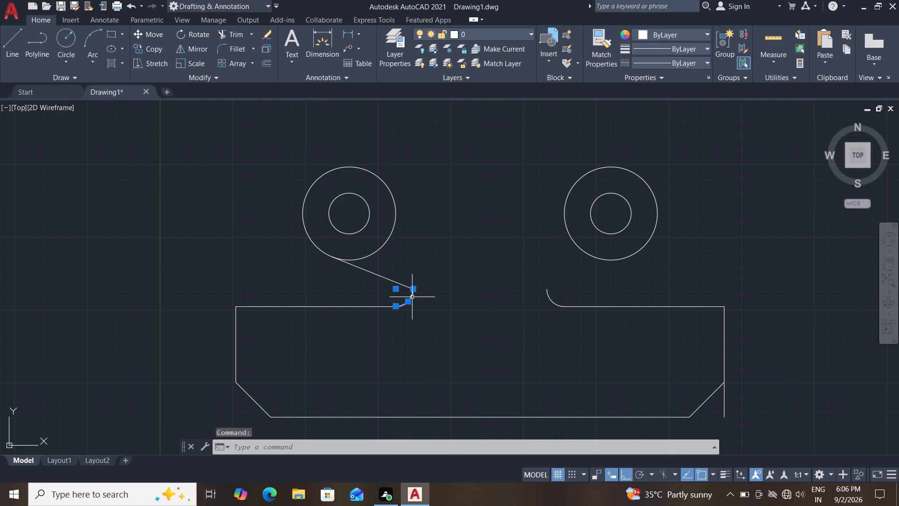
key("Delete")
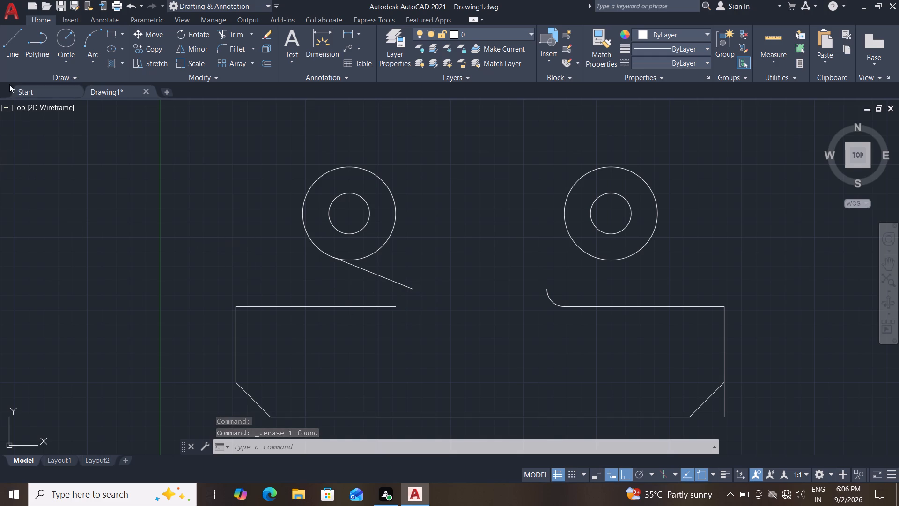
Draw a line 19 up from the midpoint of the base's bottom edge, continuing 11.5 horizontally to the left.
left_click(13, 39)
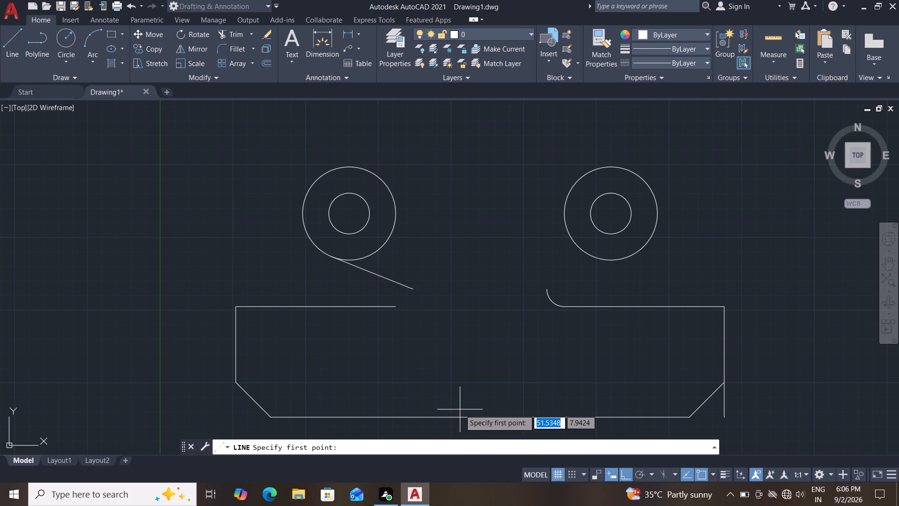
left_click_drag(480, 420, 481, 413)
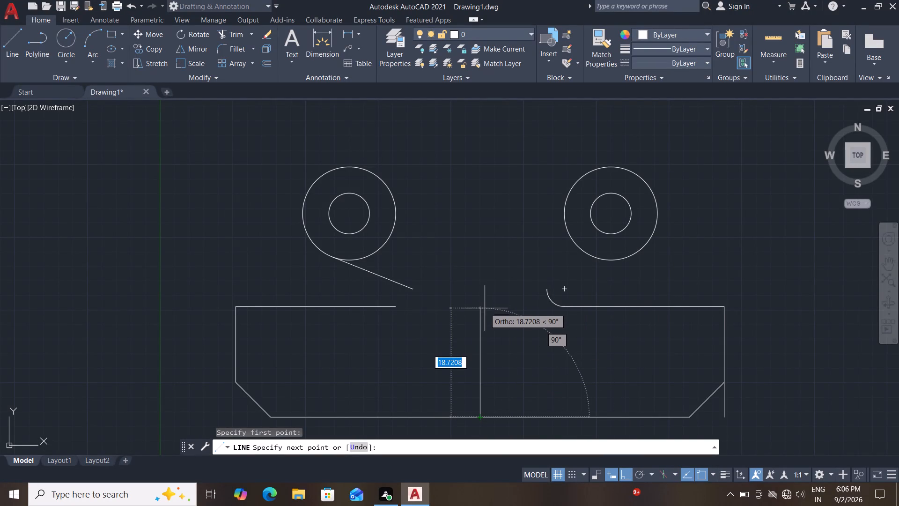
type("19")
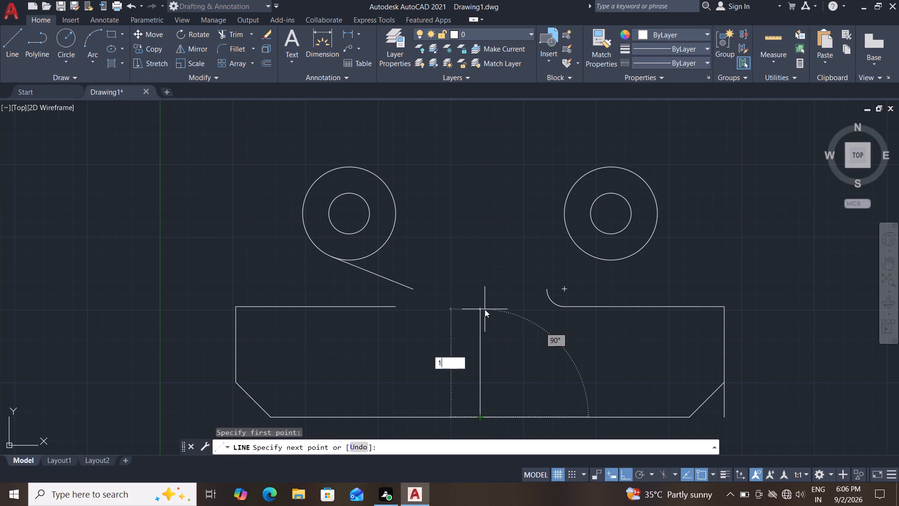
key("Return")
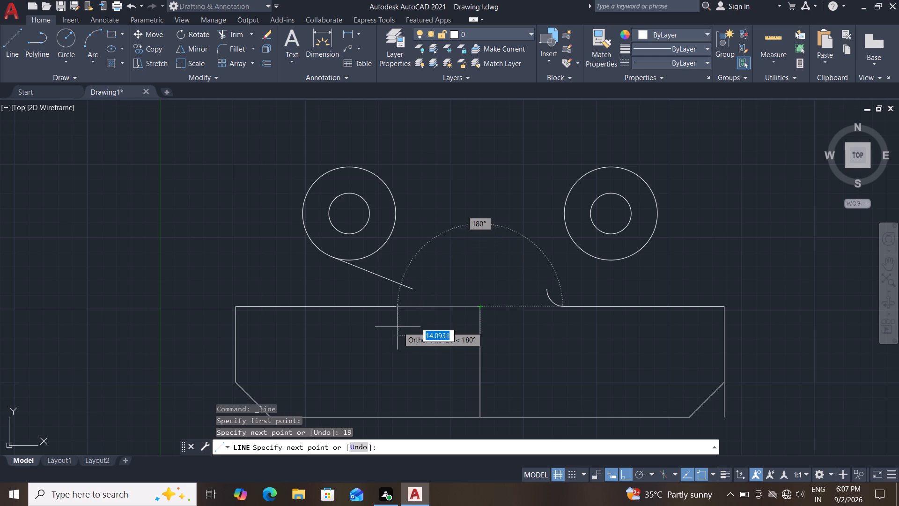
type("11.5")
key("Return")
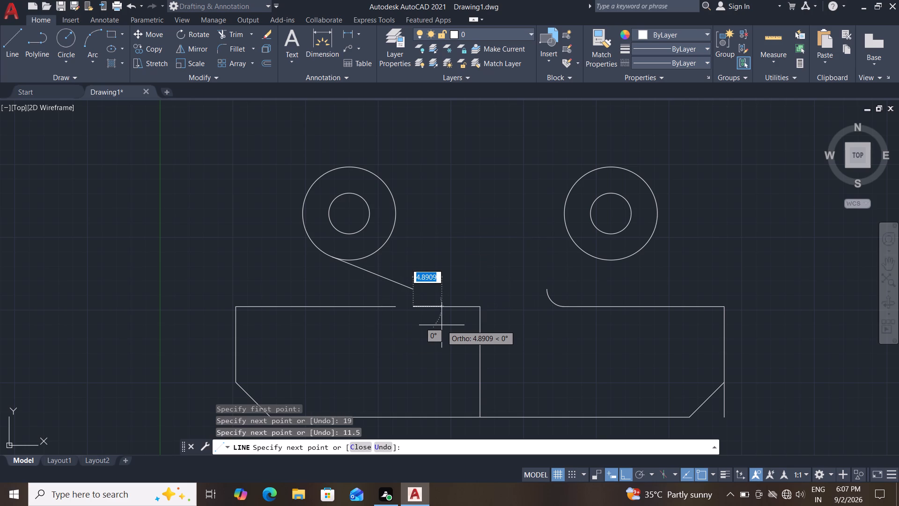
key("Escape")
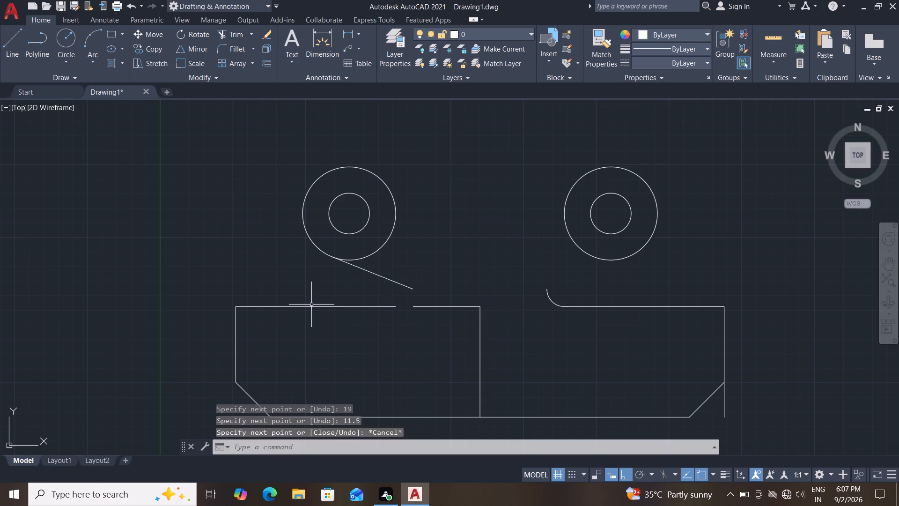
Delete the horizontal top edge on the left side of the base.
left_click(314, 305)
key("Delete")
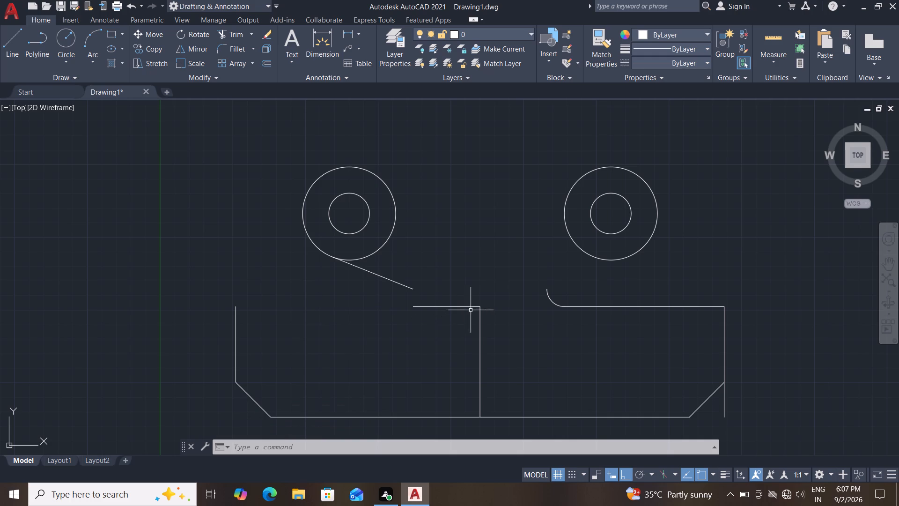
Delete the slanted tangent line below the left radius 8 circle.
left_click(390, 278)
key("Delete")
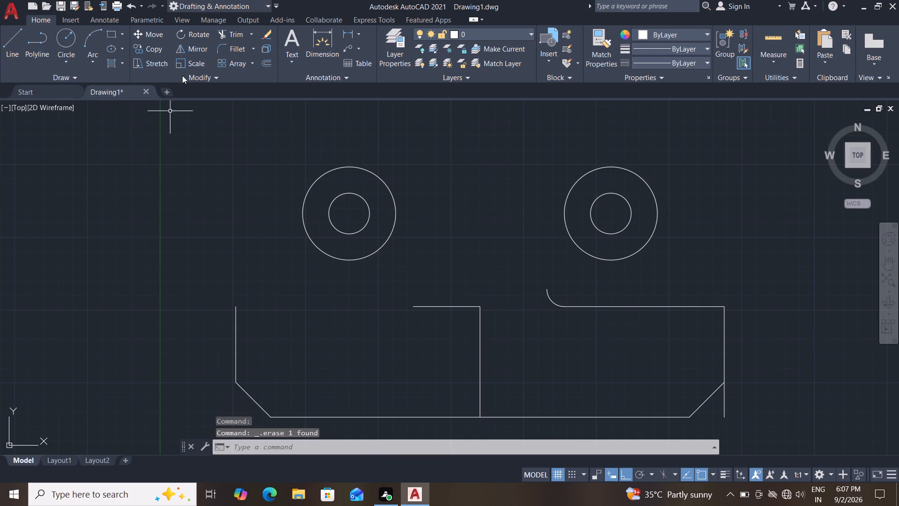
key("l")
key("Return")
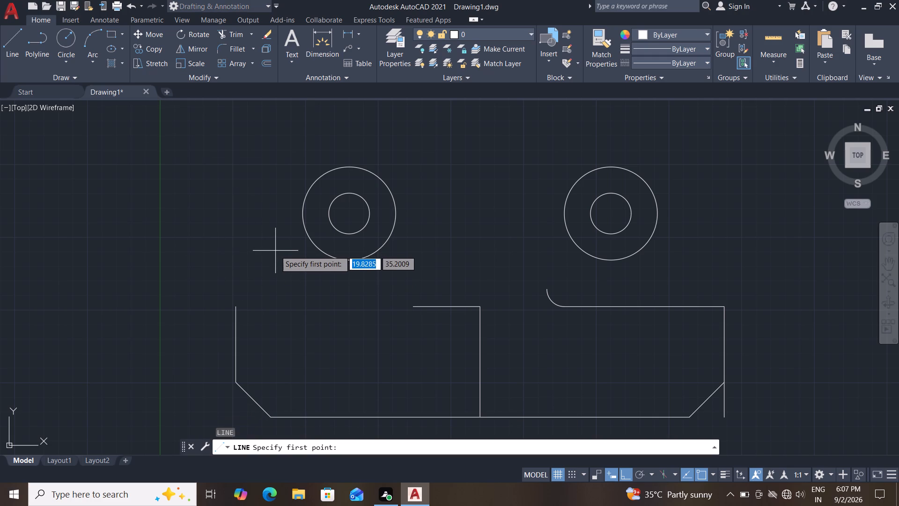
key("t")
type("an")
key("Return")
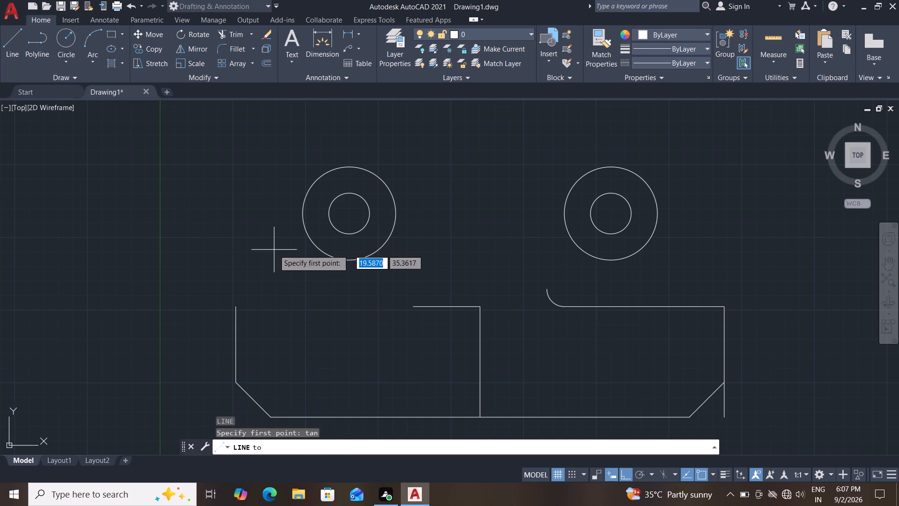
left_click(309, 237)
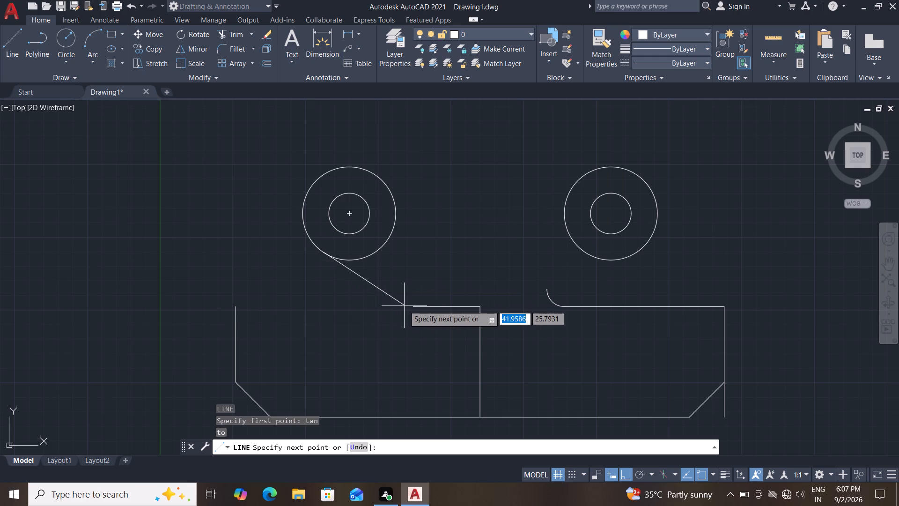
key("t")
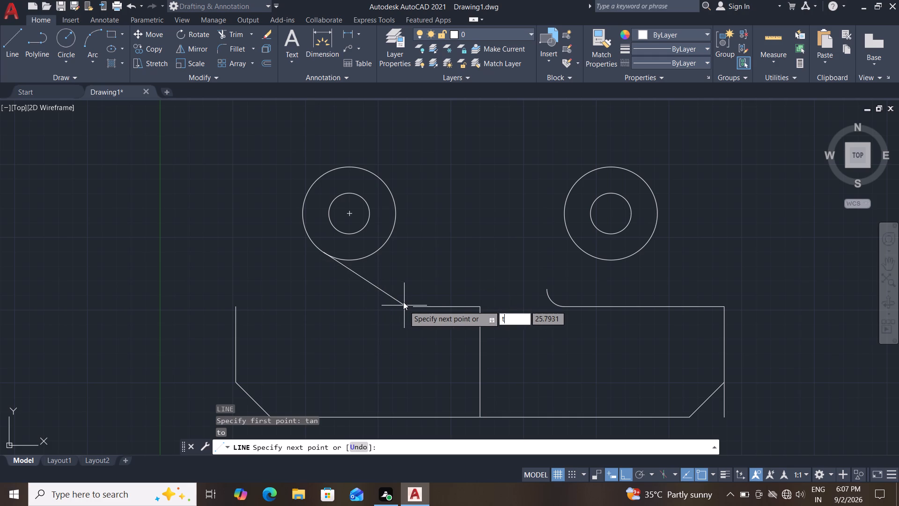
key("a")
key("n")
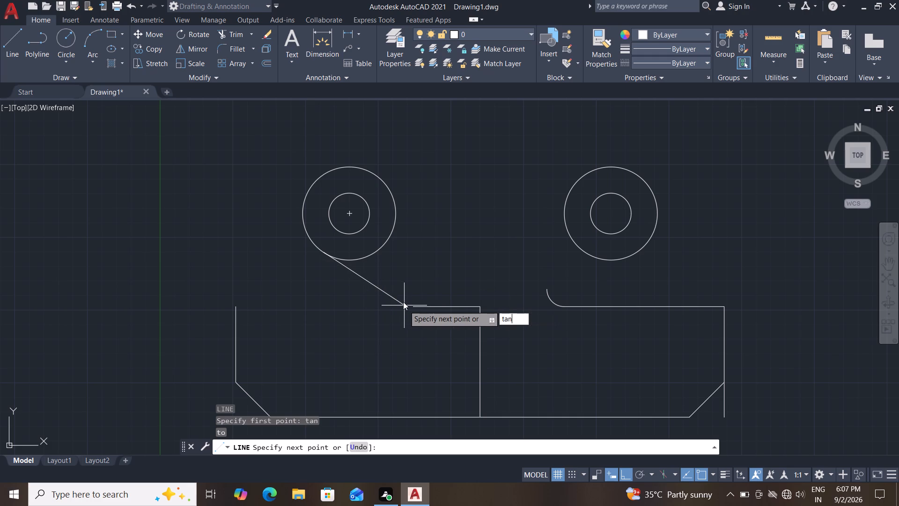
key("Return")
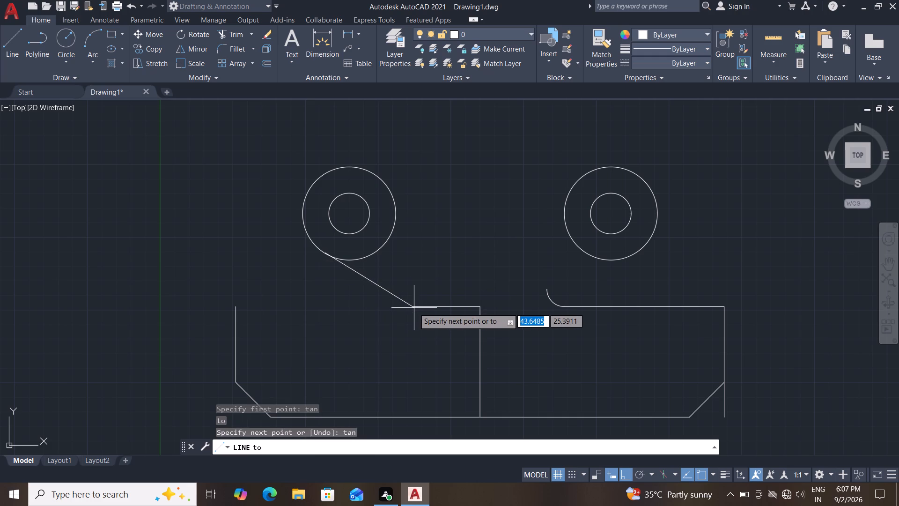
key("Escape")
Draw a line tangent from the lower side of the left radius 8 circle to the left end of the 11.5 line.
key("l")
key("Return")
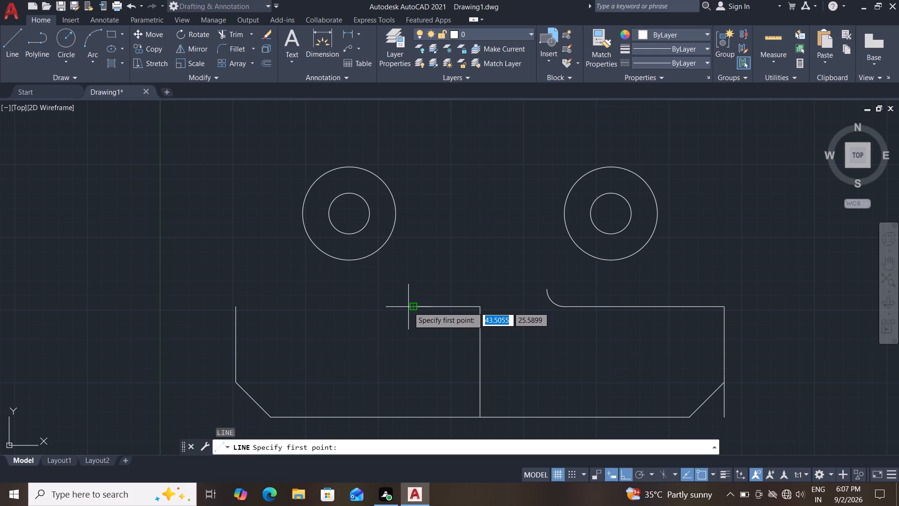
key("t")
key("a")
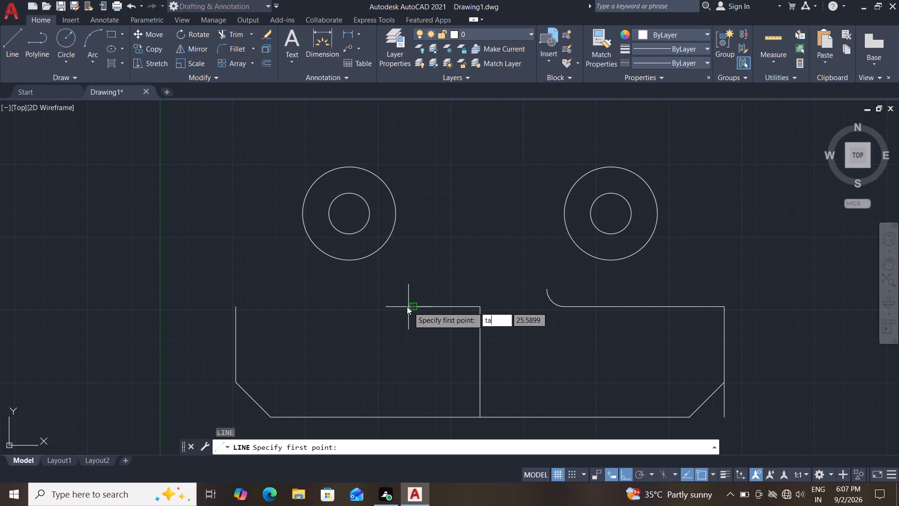
key("n")
key("Return")
left_click(316, 249)
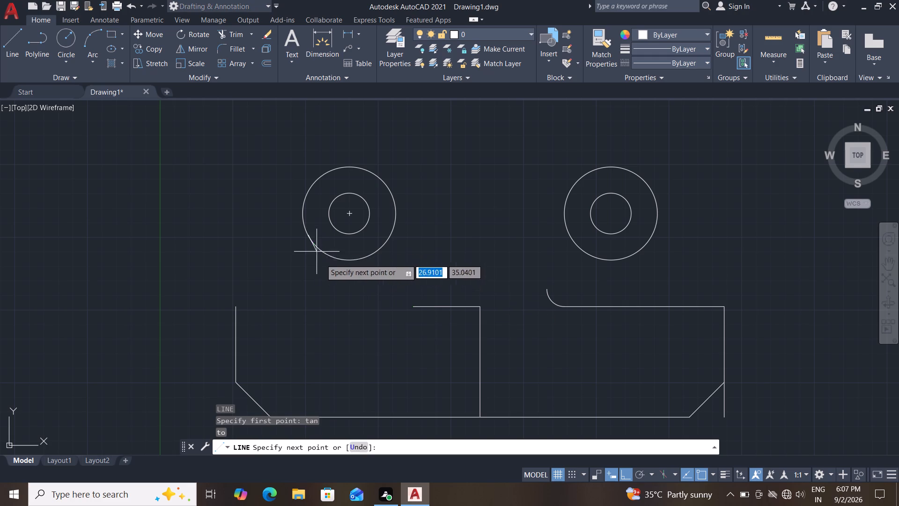
left_click(416, 310)
key("Escape")
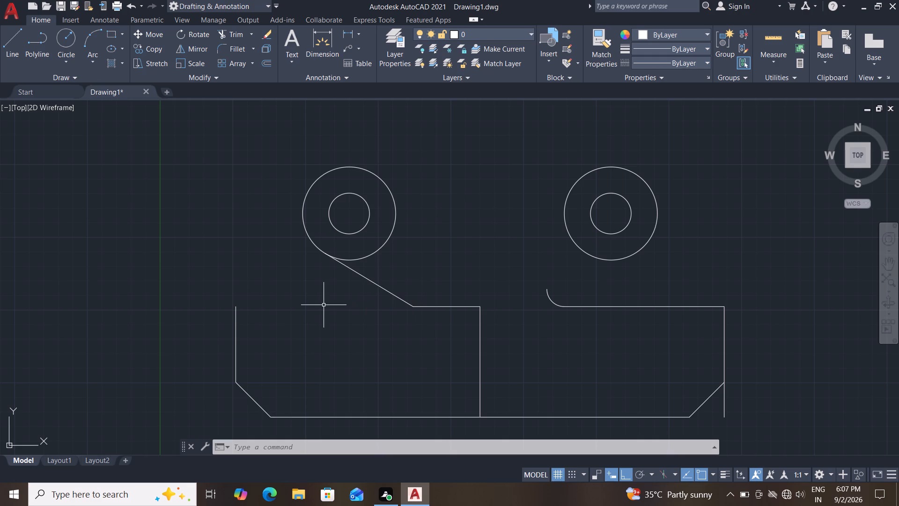
Delete the right radius 3 fillet arc and the horizontal top edge on the right side of the base.
left_click(554, 303)
key("Delete")
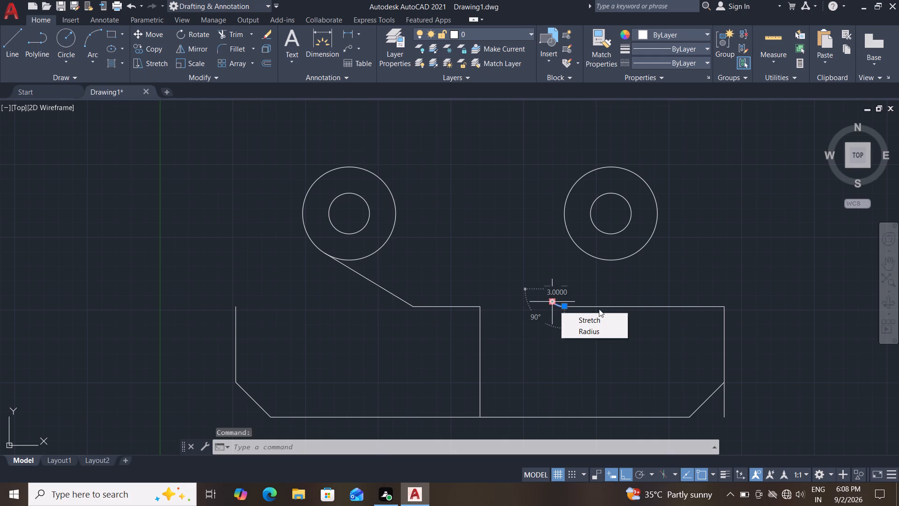
key("Delete")
key("Escape")
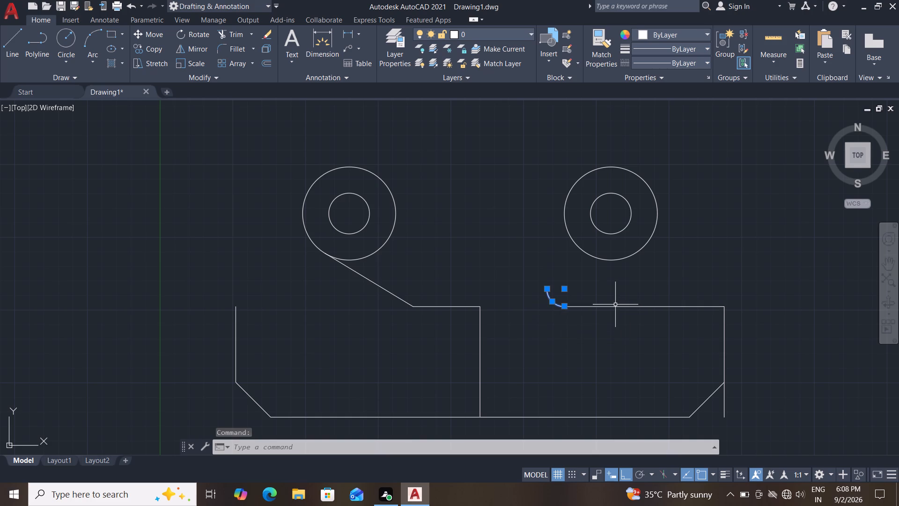
key("Delete")
key("BackSpace")
left_click(604, 305)
key("Delete")
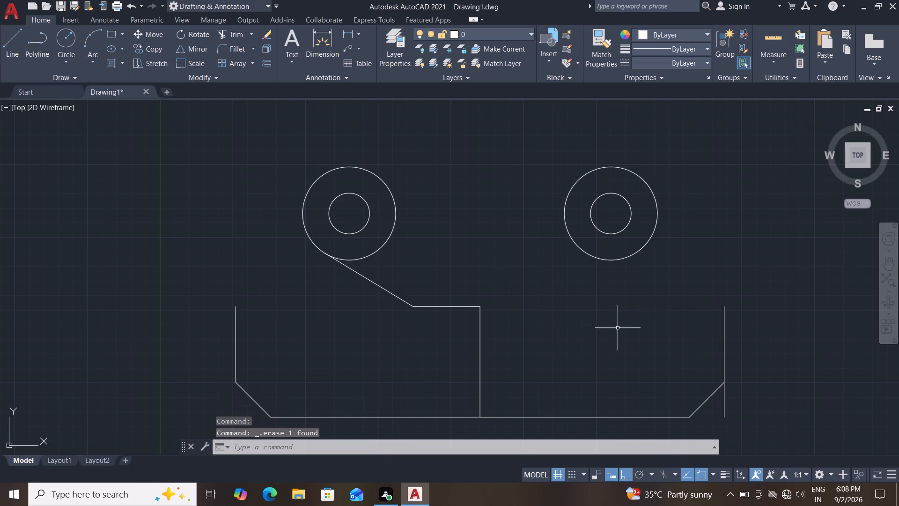
Delete the leftover vertical line outside the base's lower right chamfer.
left_click(725, 402)
key("Delete")
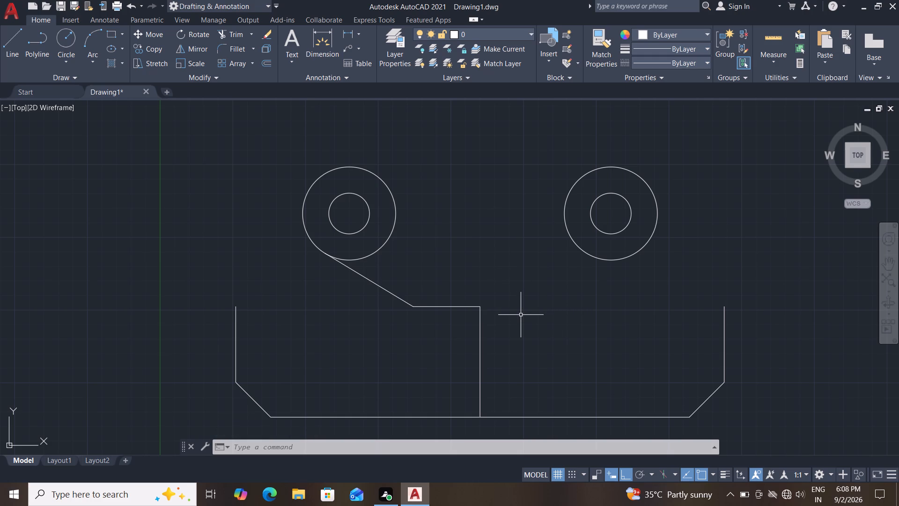
Draw a horizontal line 23 long to the right from the lower end of the left tangent line.
key("l")
key("Return")
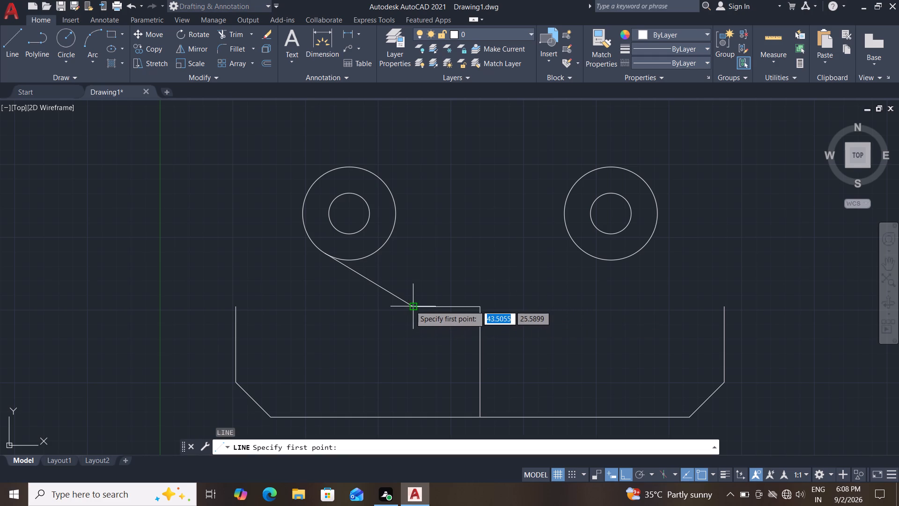
left_click(413, 305)
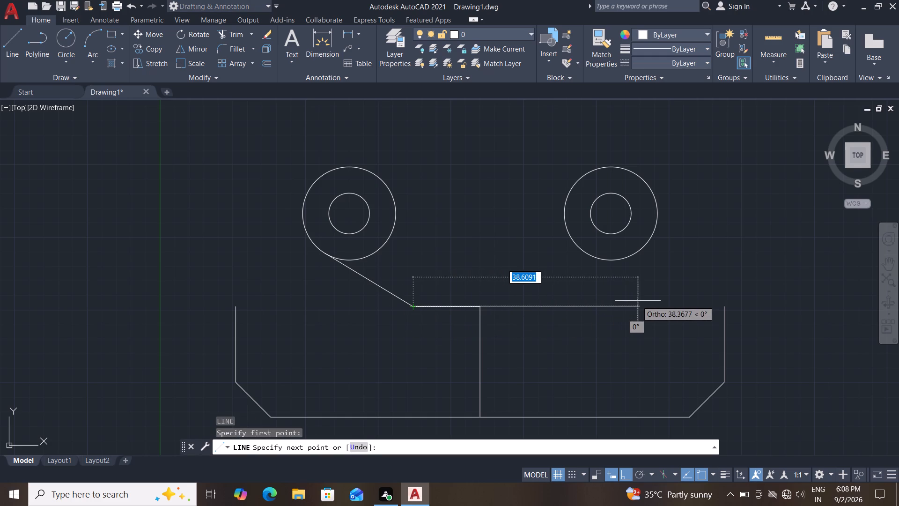
type("23")
key("Return")
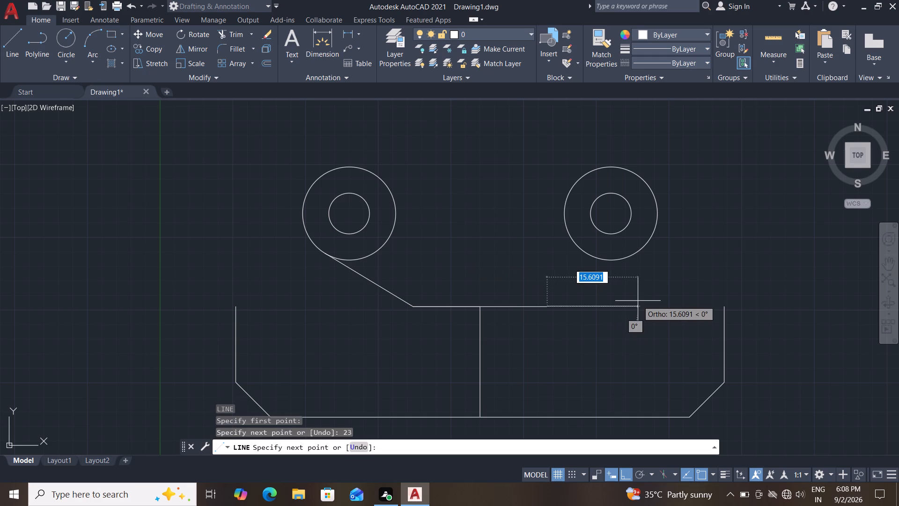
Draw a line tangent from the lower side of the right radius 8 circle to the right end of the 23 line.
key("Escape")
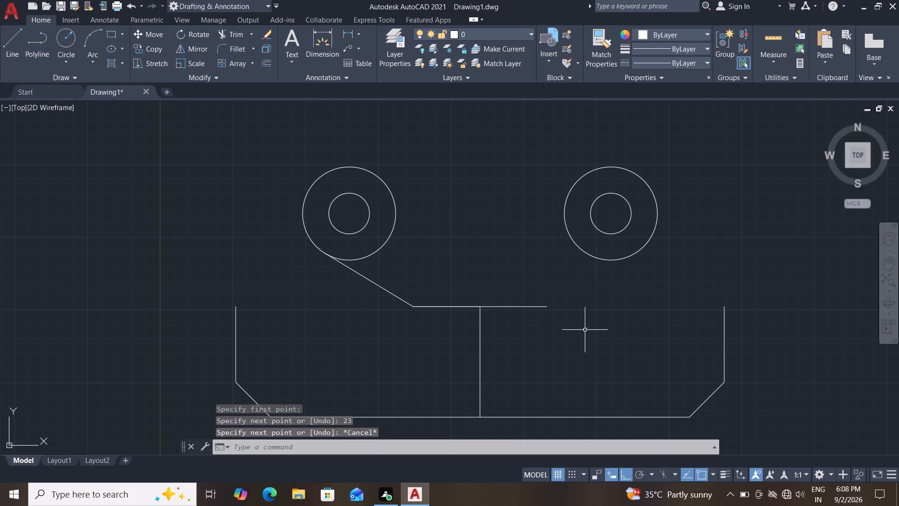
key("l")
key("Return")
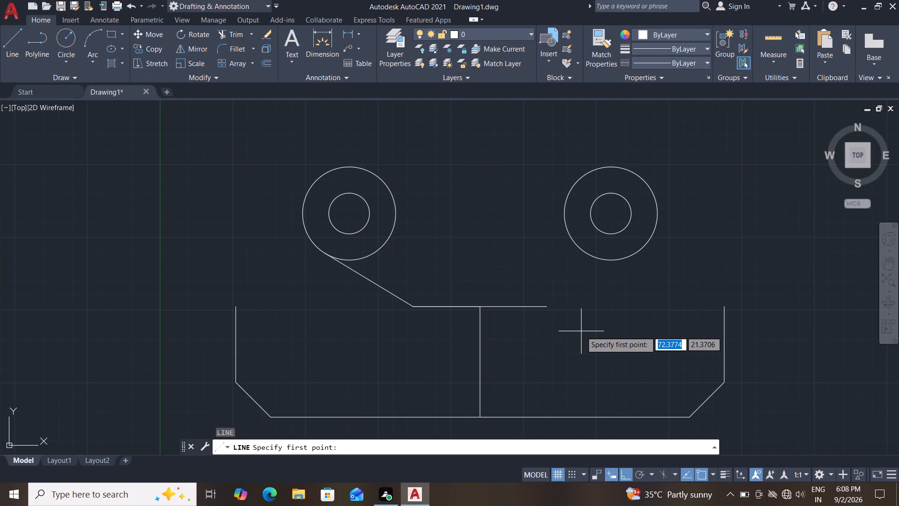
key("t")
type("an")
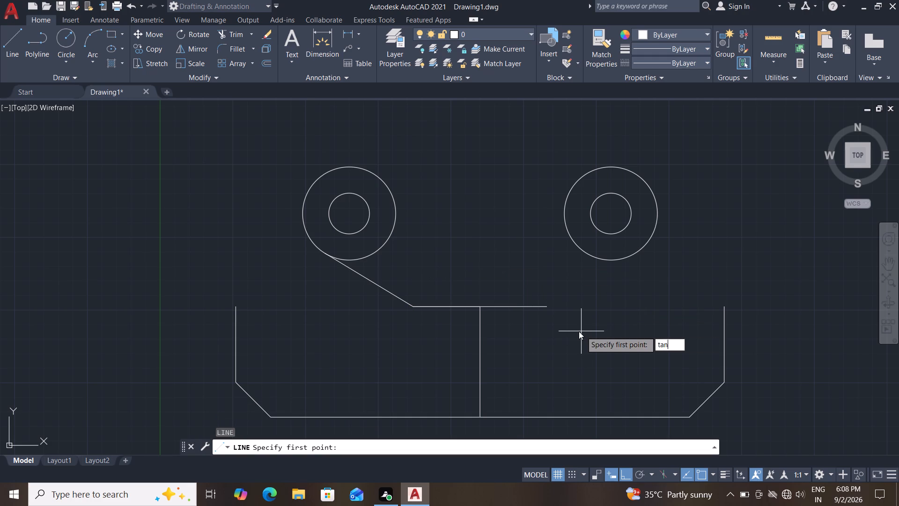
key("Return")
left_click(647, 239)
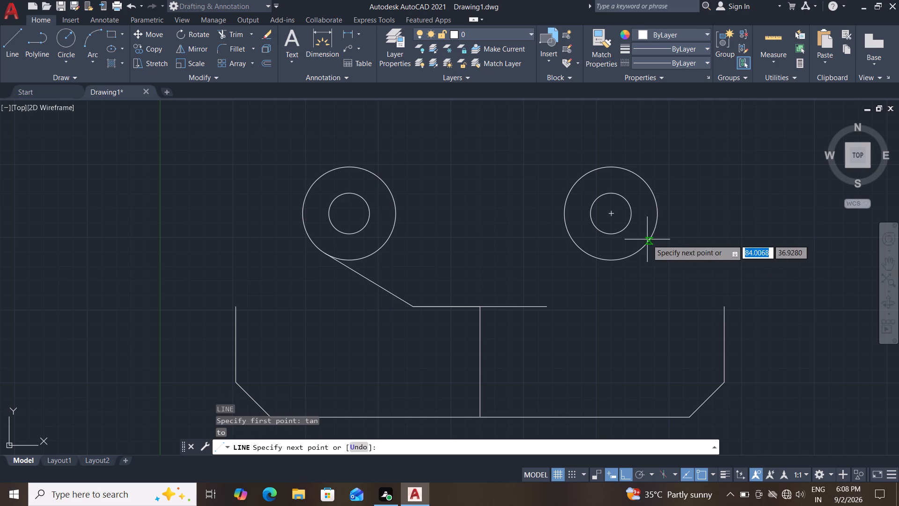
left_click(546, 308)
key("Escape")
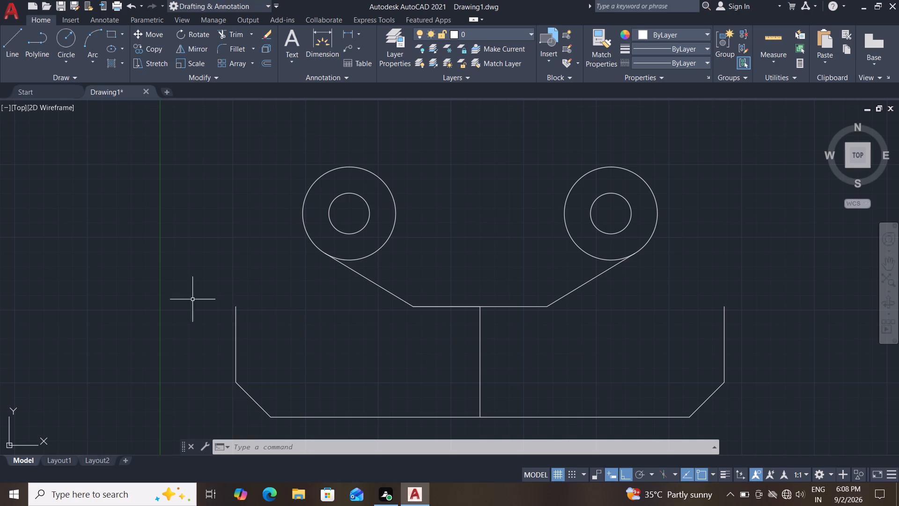
Draw a horizontal line from the top of the base's left vertical edge, stopping just short of the left tangent line's lower end.
left_click_drag(8, 39, 10, 44)
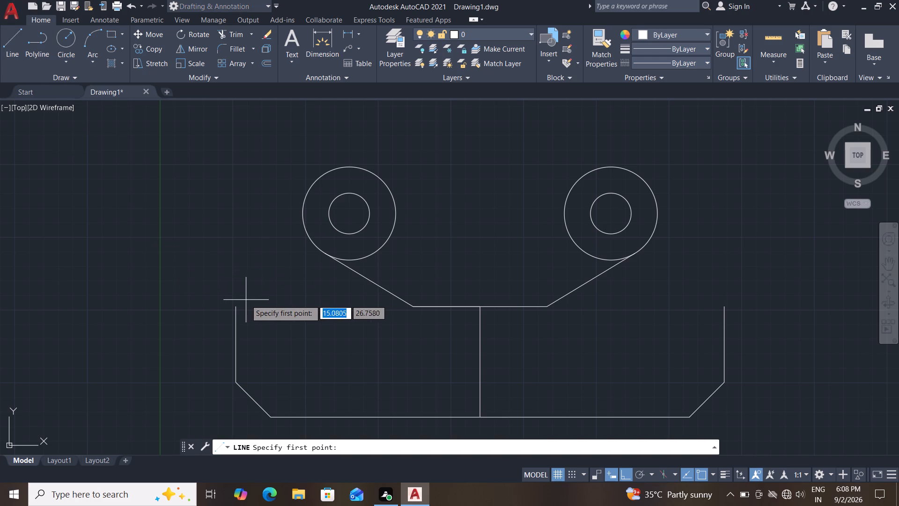
left_click(233, 306)
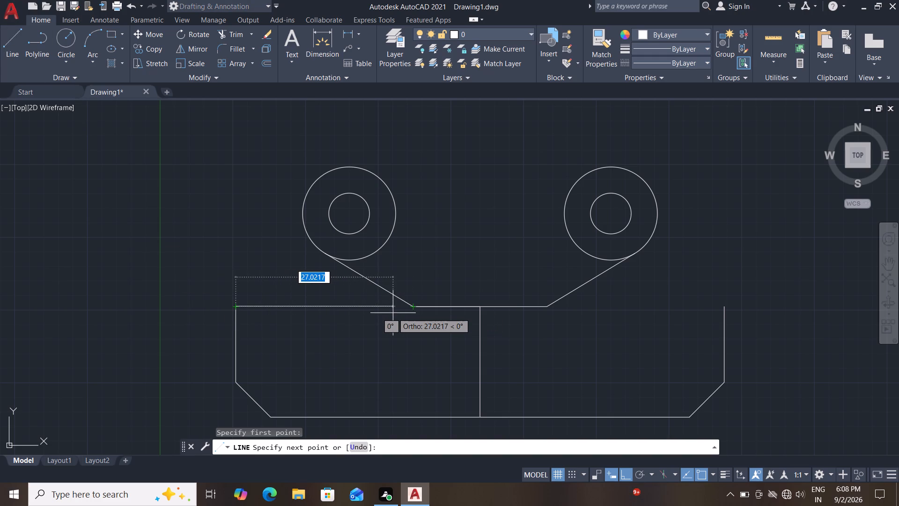
left_click(396, 313)
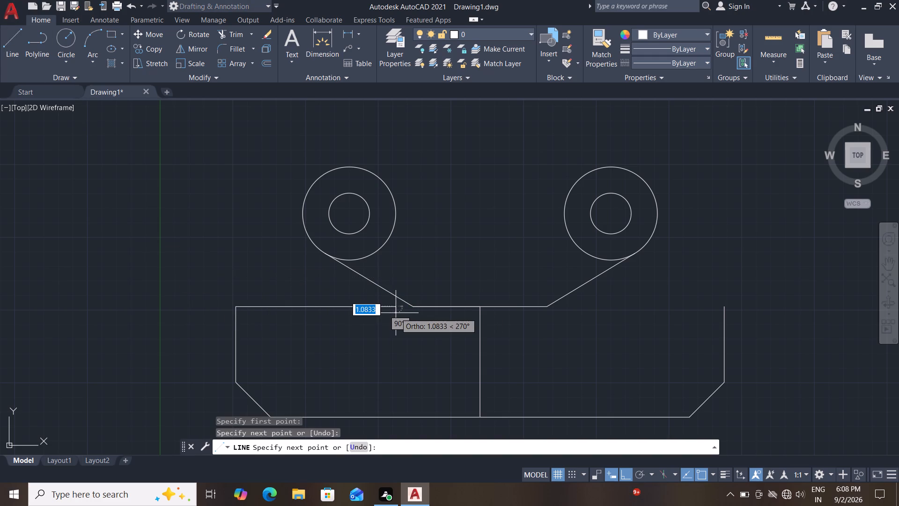
key("Escape")
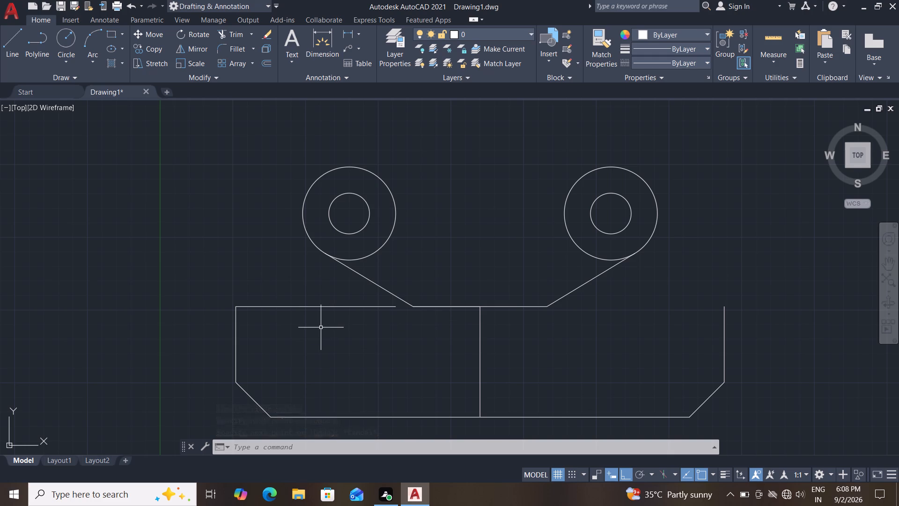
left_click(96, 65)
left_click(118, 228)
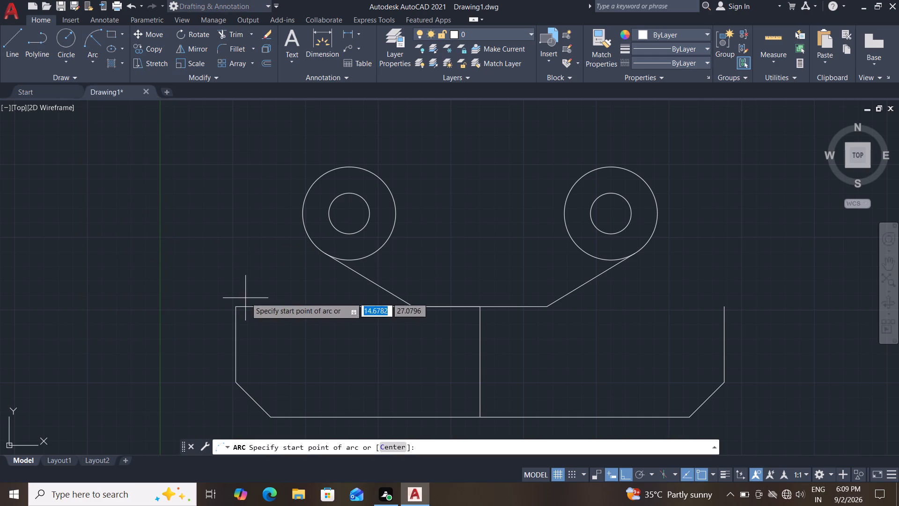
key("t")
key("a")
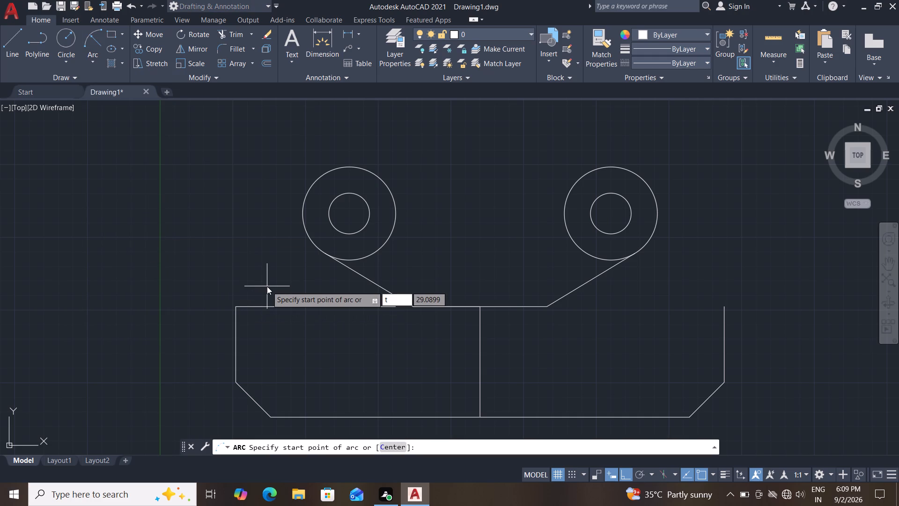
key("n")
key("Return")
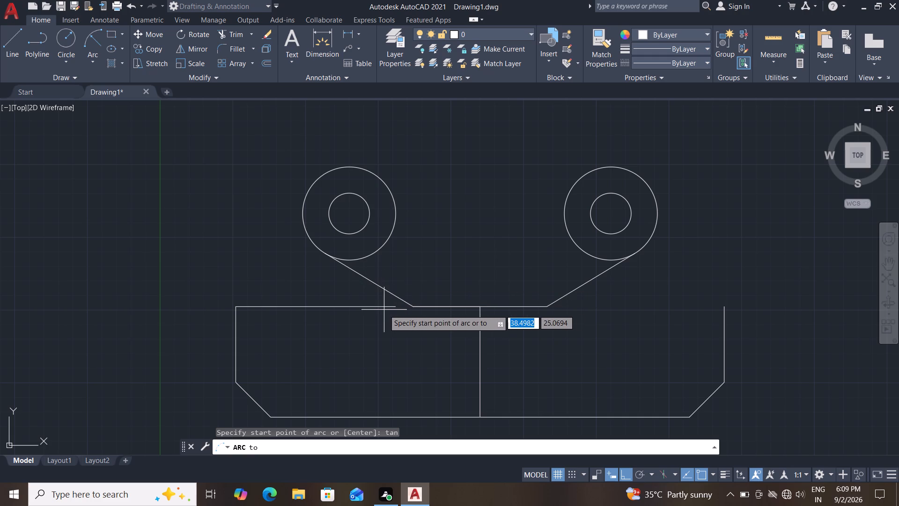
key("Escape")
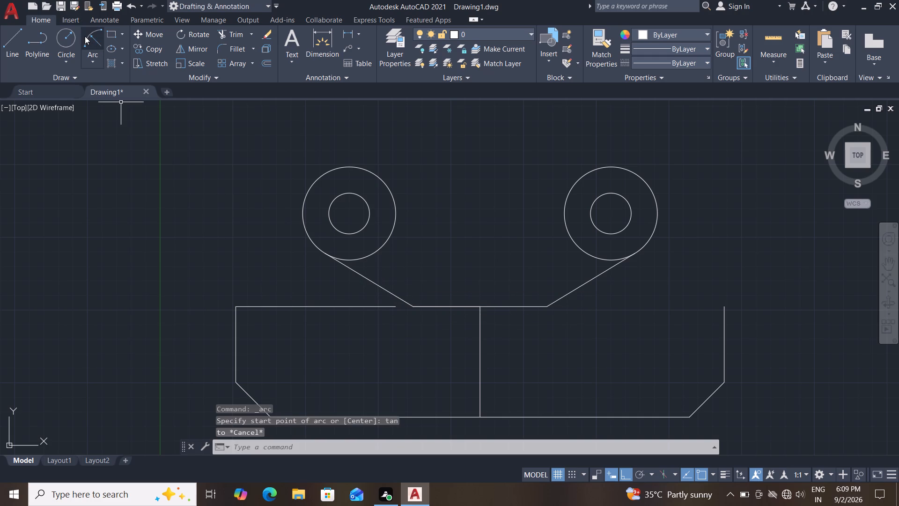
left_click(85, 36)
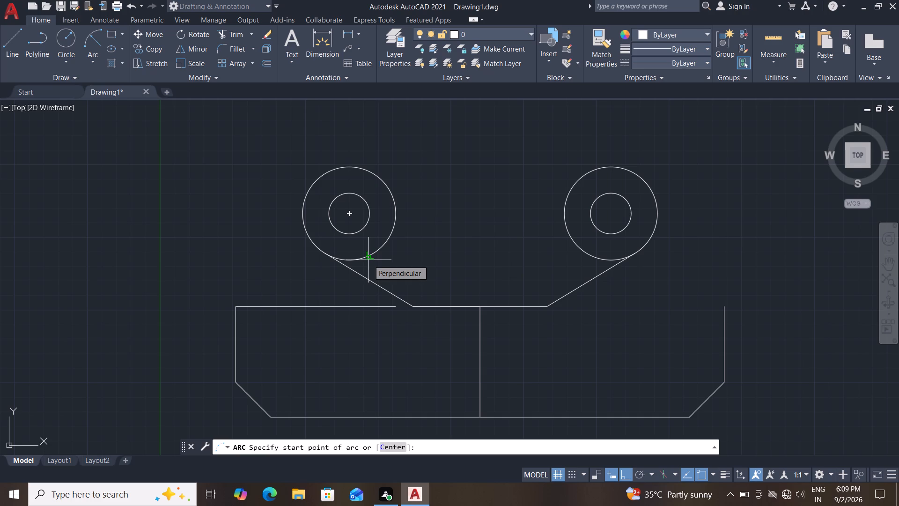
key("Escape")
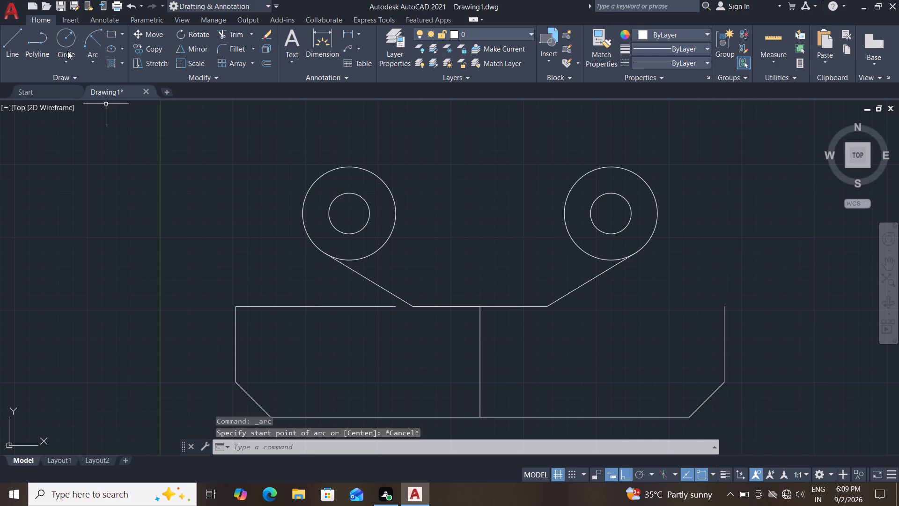
Draw a vertical line from the left circles' centre down past the base's top edge.
left_click(13, 30)
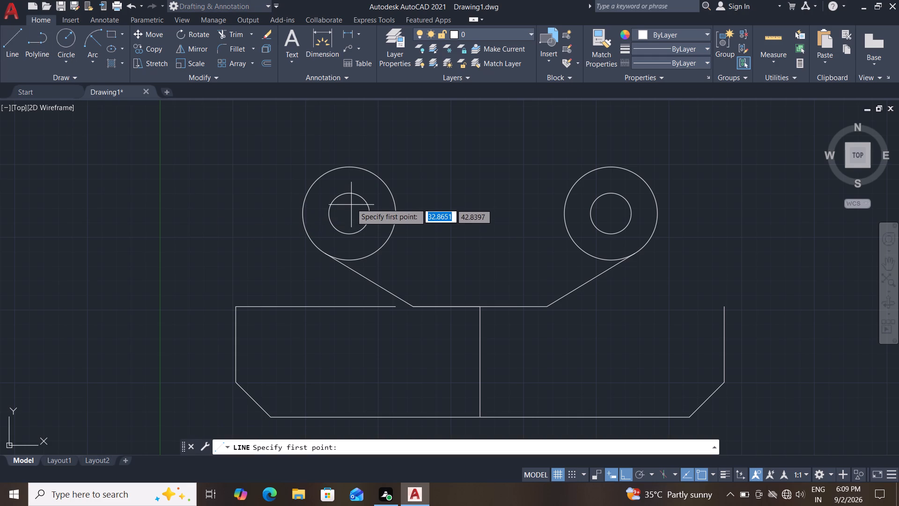
left_click(350, 215)
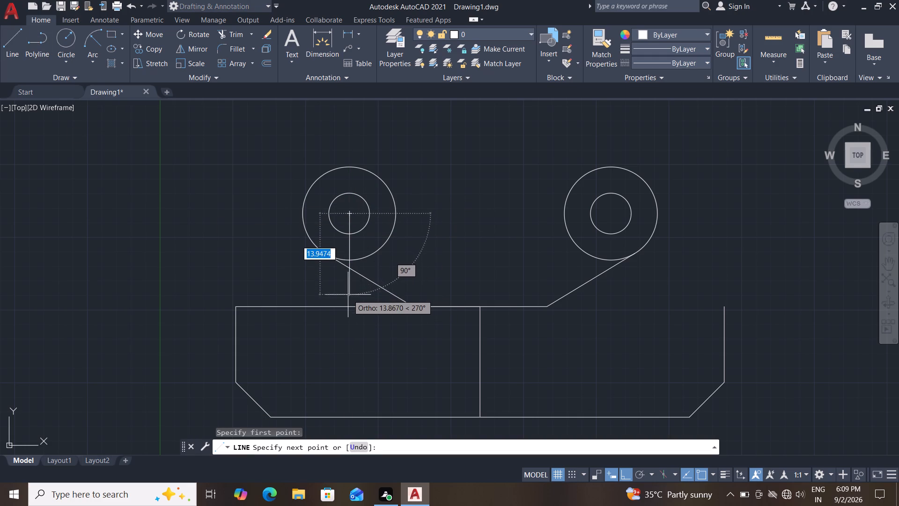
left_click(347, 337)
key("Escape")
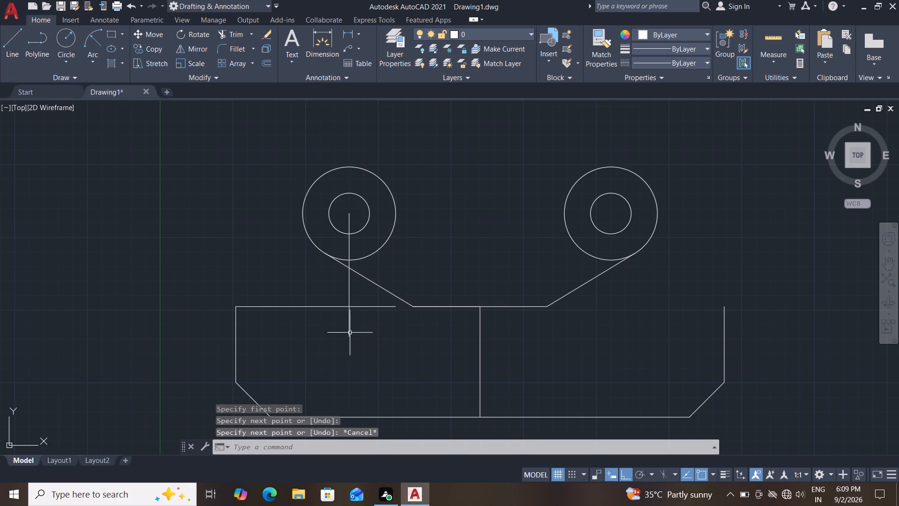
Delete the right tangent line and the horizontal 23 line.
left_click(591, 282)
key("Delete")
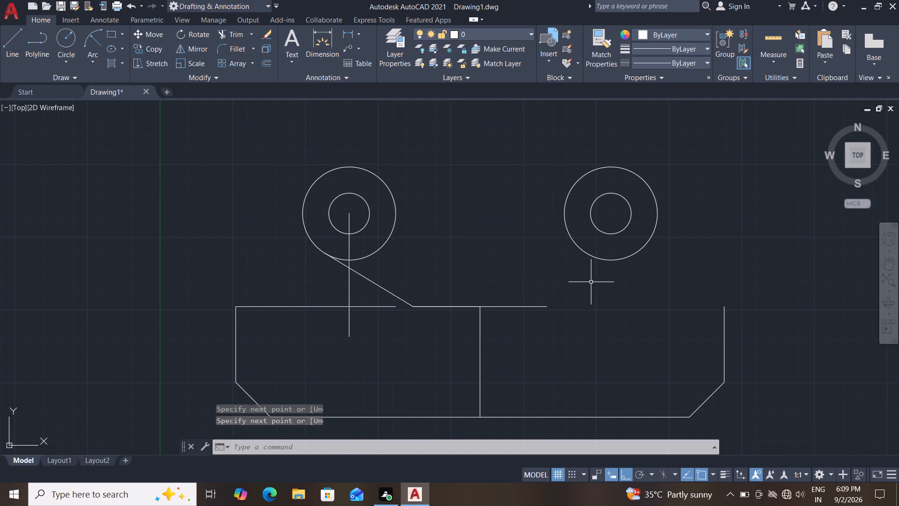
left_click(507, 305)
key("Delete")
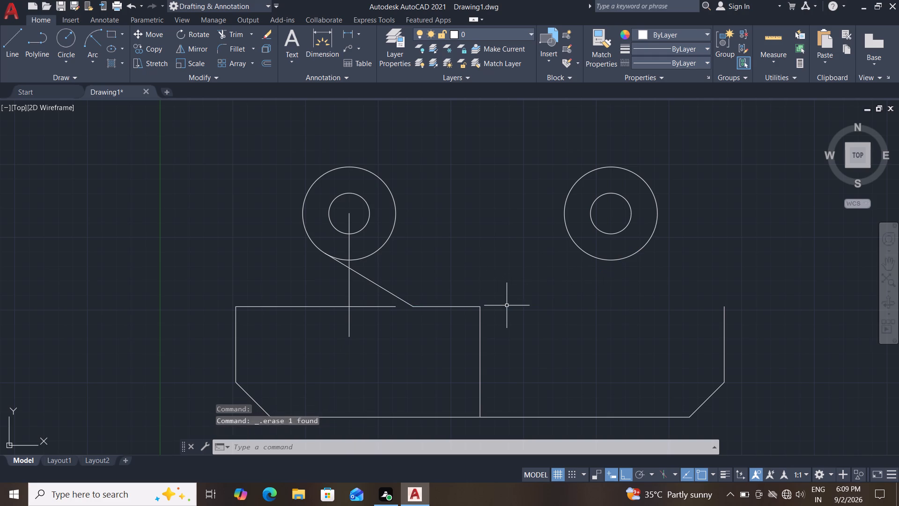
key("Delete")
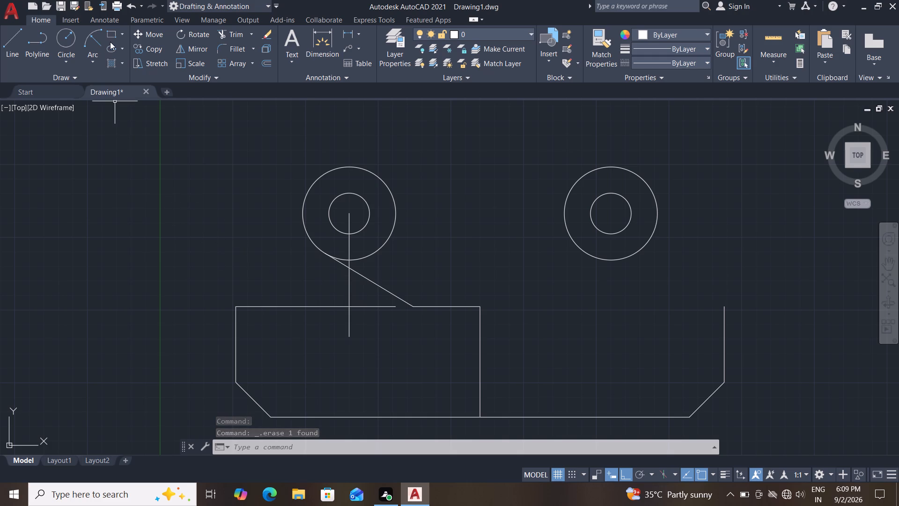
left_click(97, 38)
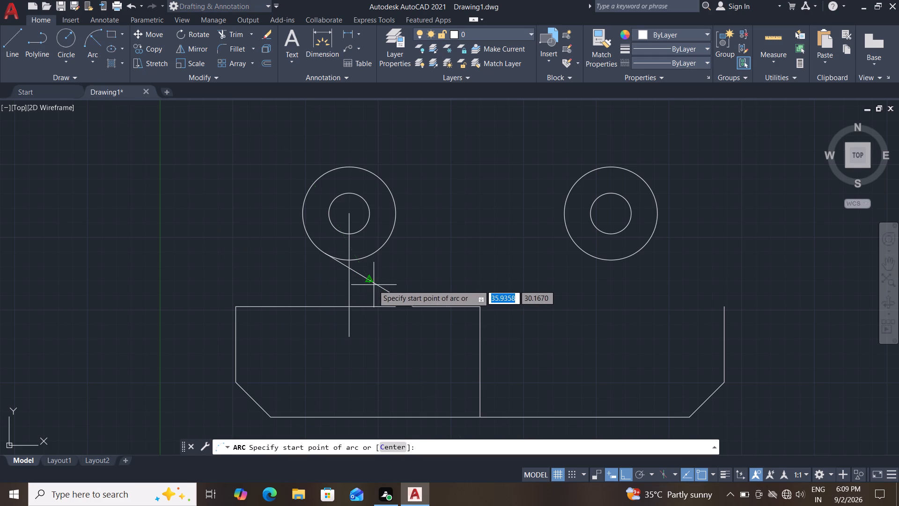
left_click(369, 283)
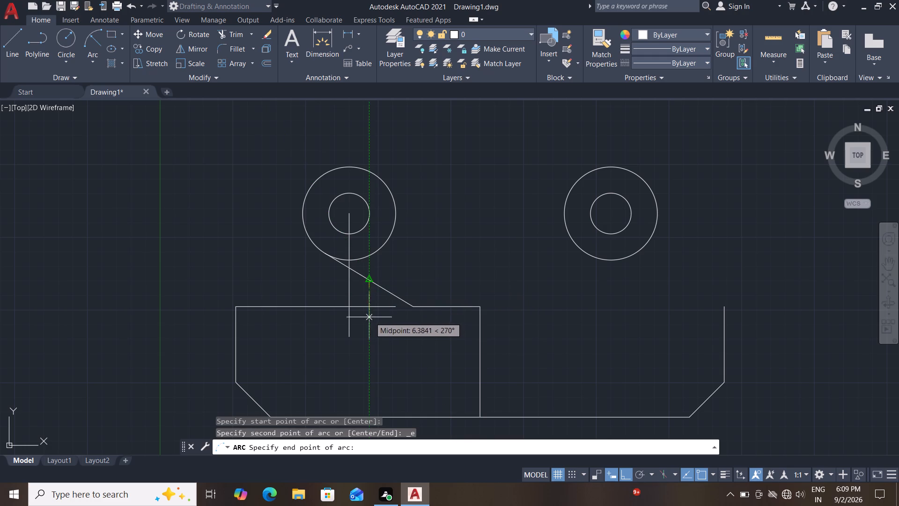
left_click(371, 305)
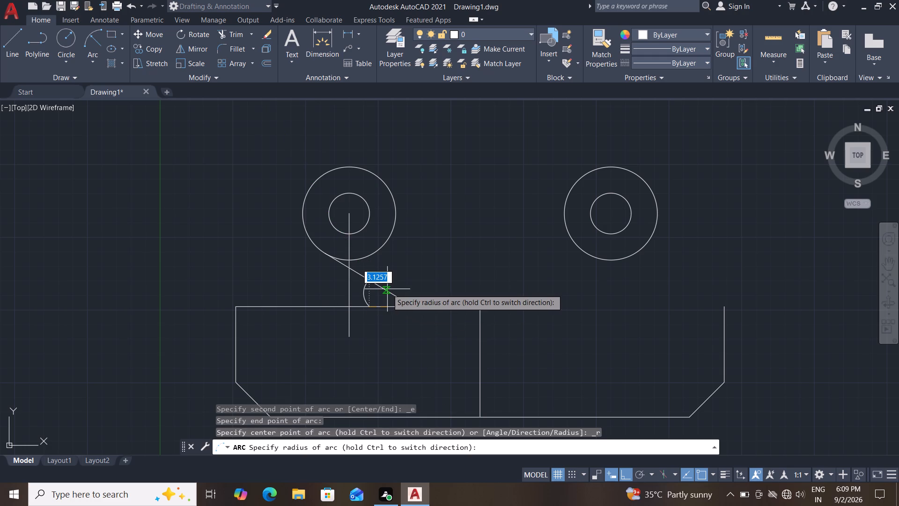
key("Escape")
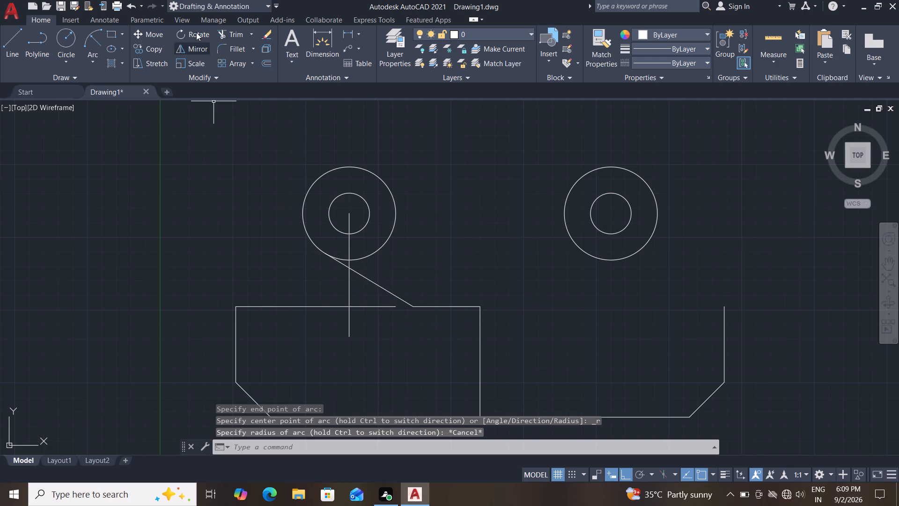
Draw a start-end-radius arc of radius 3 from the base's left top edge up to the midpoint of the left tangent line.
left_click(89, 36)
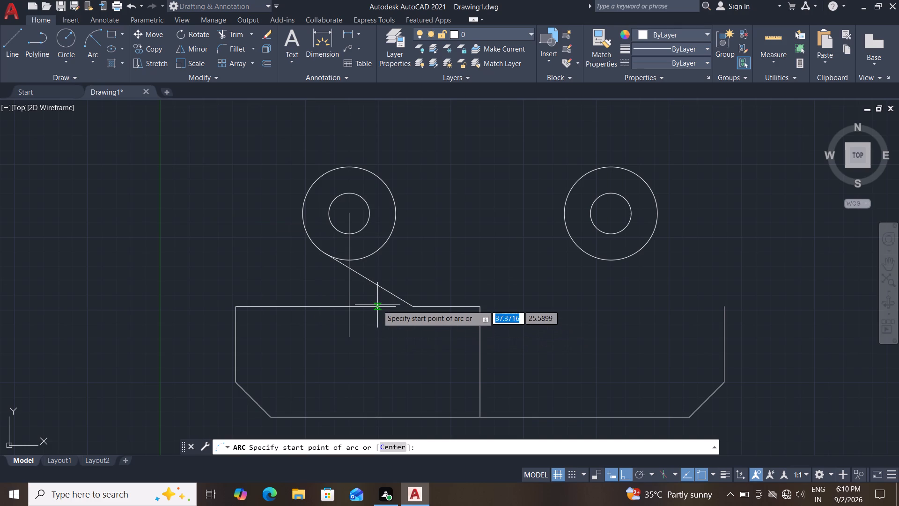
left_click(372, 306)
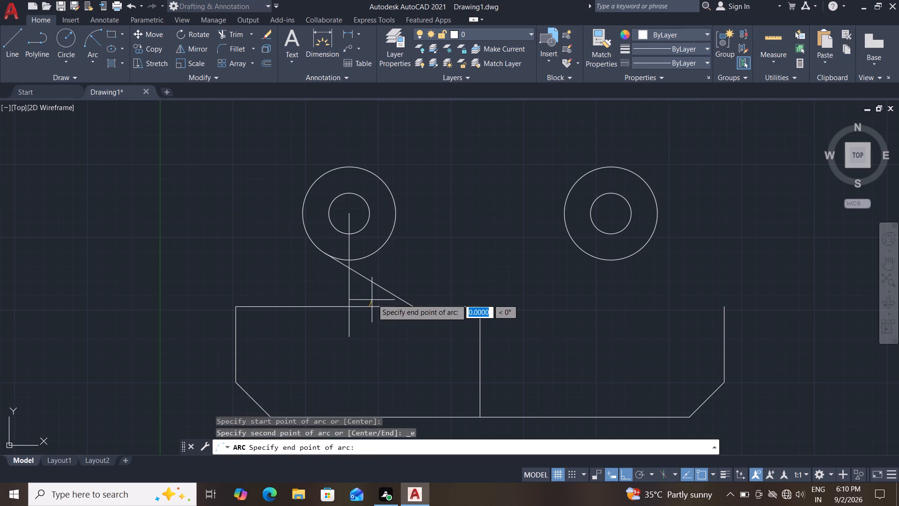
left_click(366, 278)
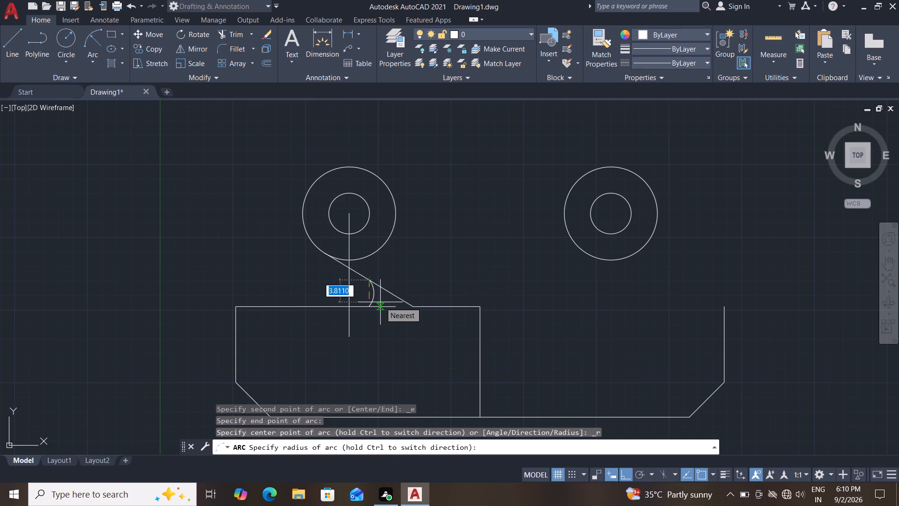
key("3")
key("Return")
key("Escape")
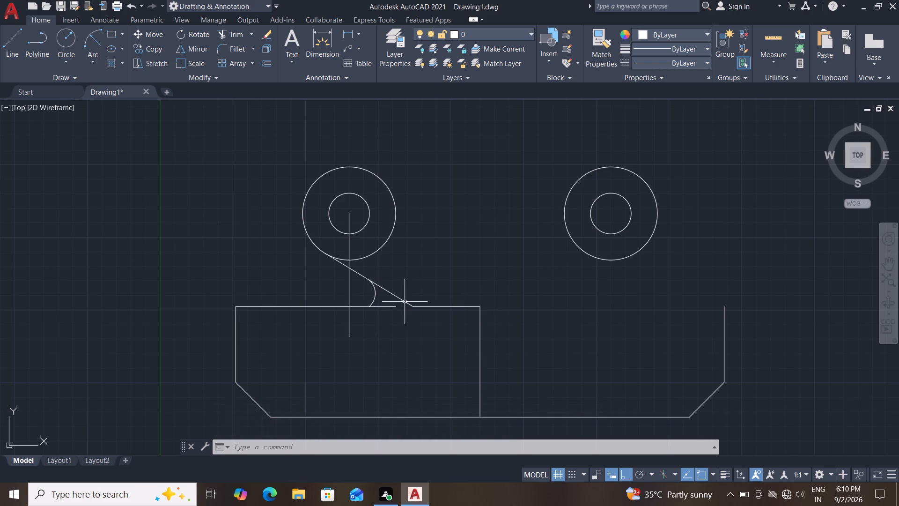
Trim the left tangent line's portion below the arc and remove all pieces of the vertical line through the left circles.
type("tr")
key("Return")
left_click(402, 301)
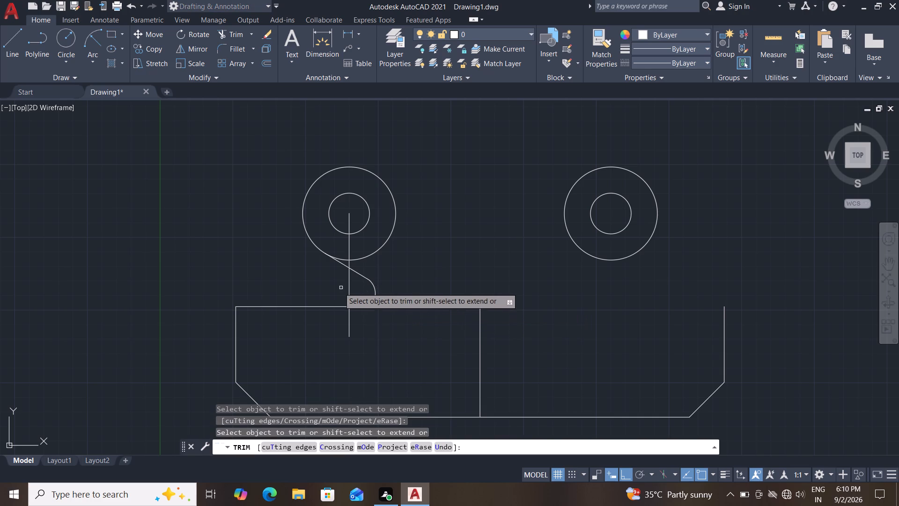
left_click(349, 284)
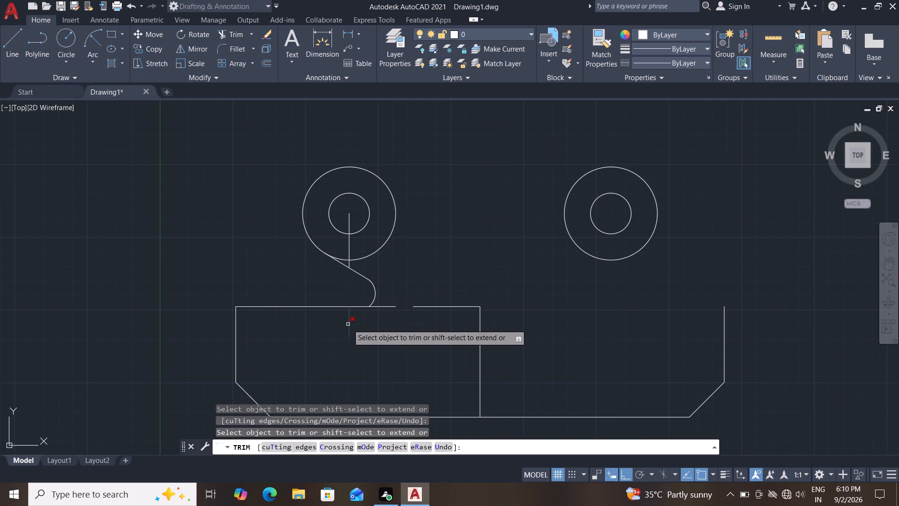
left_click(348, 324)
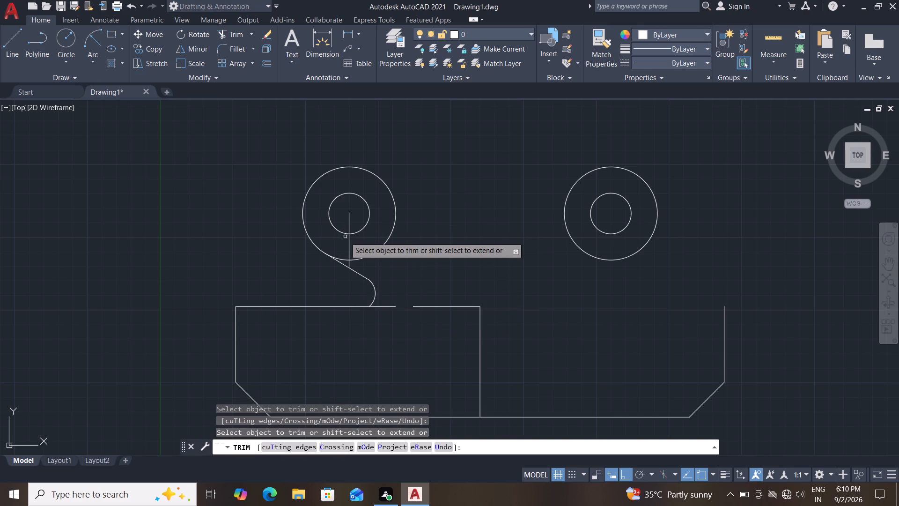
left_click(350, 244)
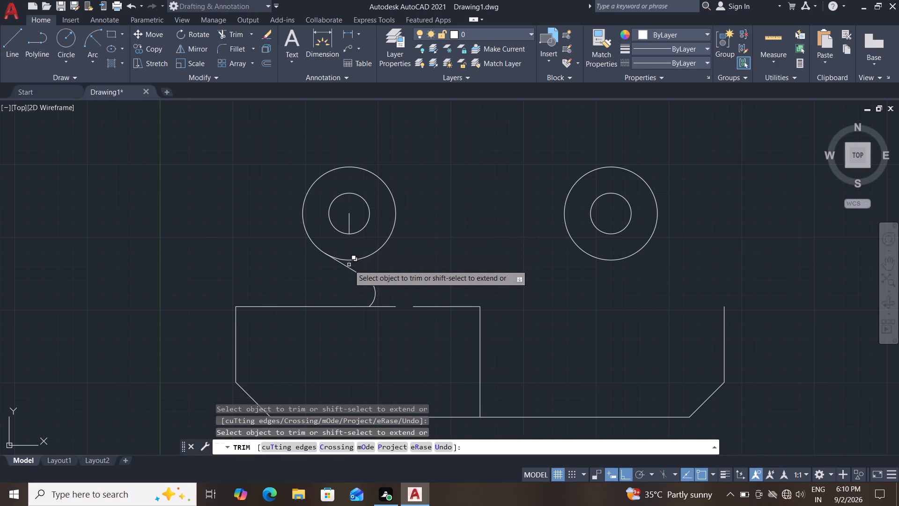
left_click(349, 265)
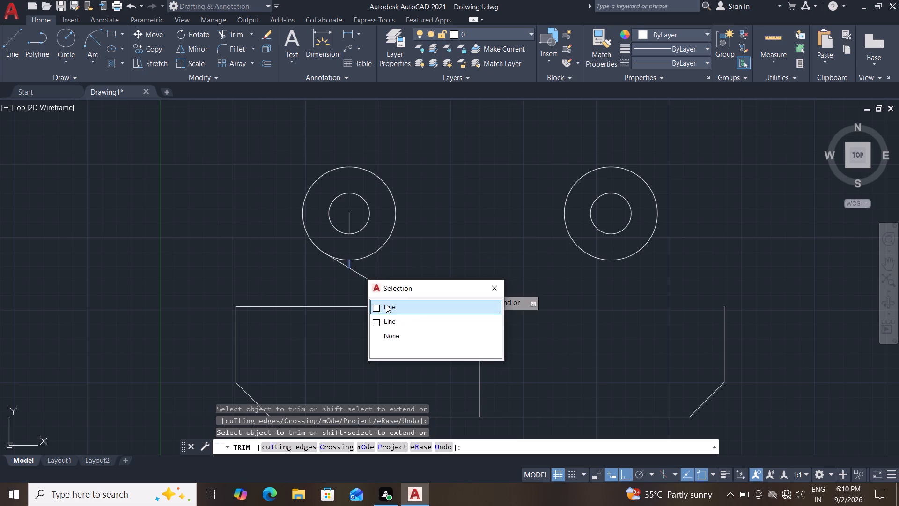
left_click(386, 305)
left_click(348, 221)
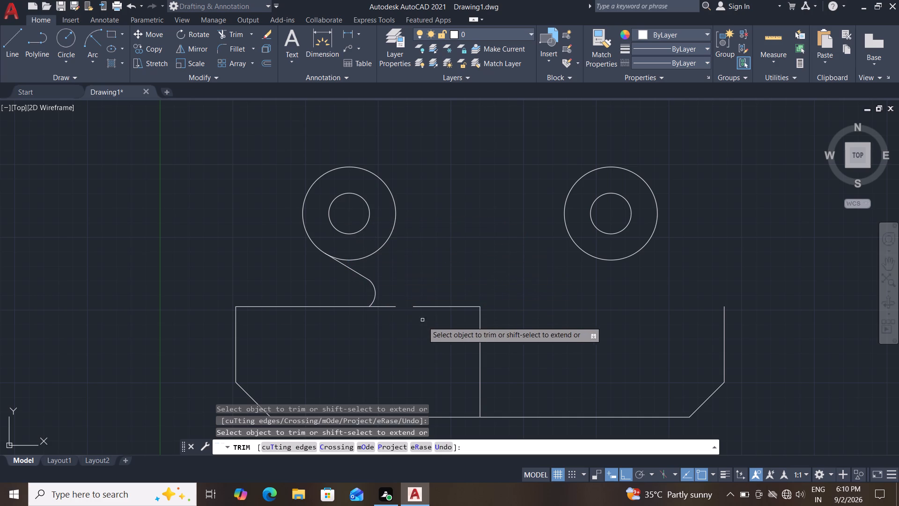
Trim away the short top-edge segment, the base's vertical middle line and the left top edge's overhang past the arc.
left_click(445, 307)
left_click(479, 349)
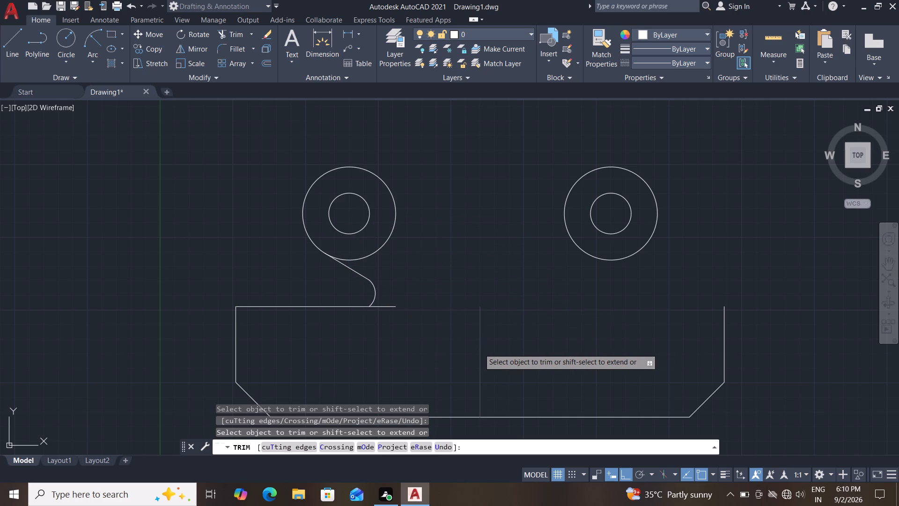
left_click(388, 307)
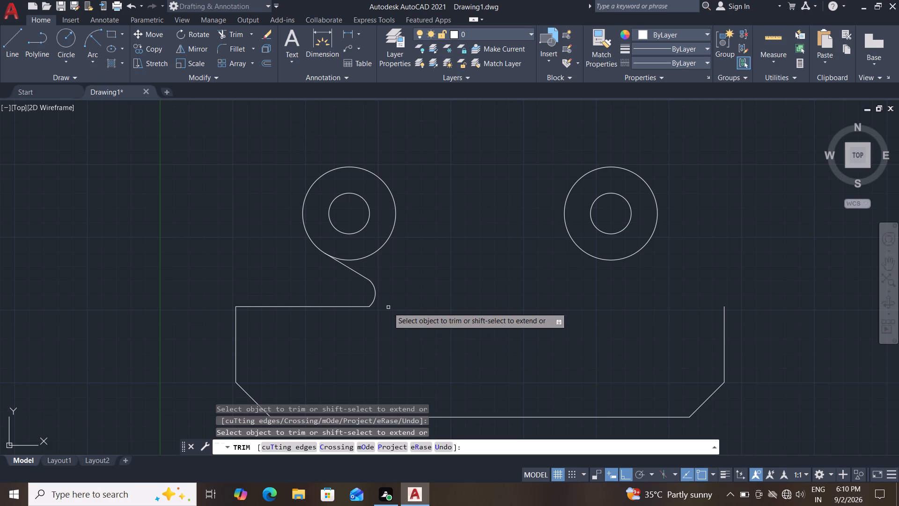
key("Escape")
Draw a vertical line about 27.7 long upward from the midpoint of the base's bottom edge.
key("l")
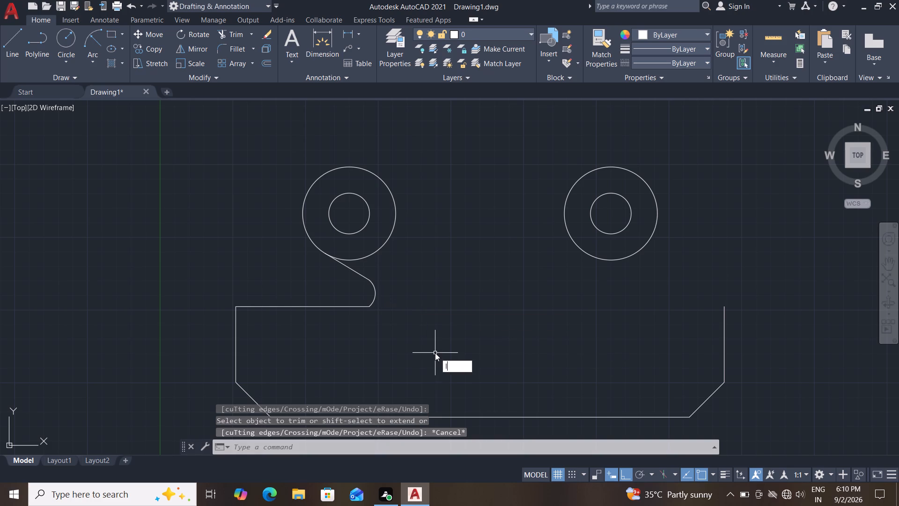
key("Return")
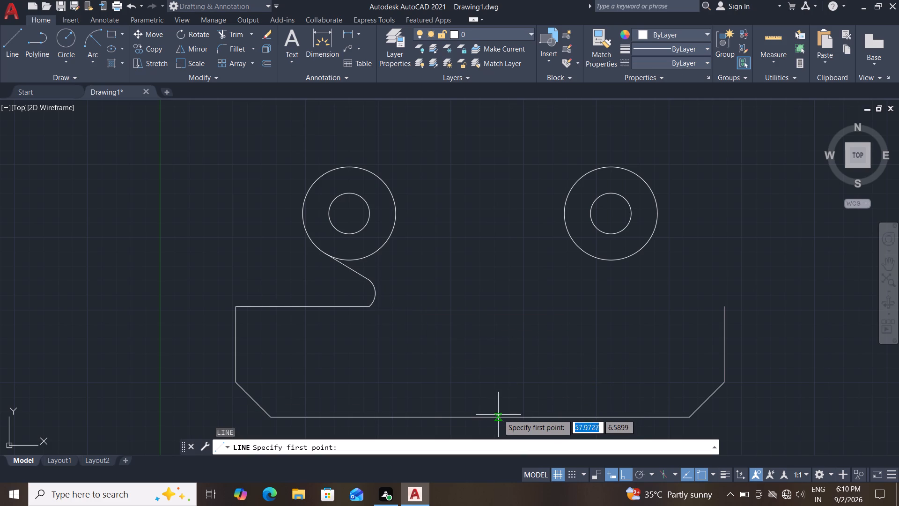
left_click_drag(481, 418, 482, 412)
left_click(468, 256)
key("Escape")
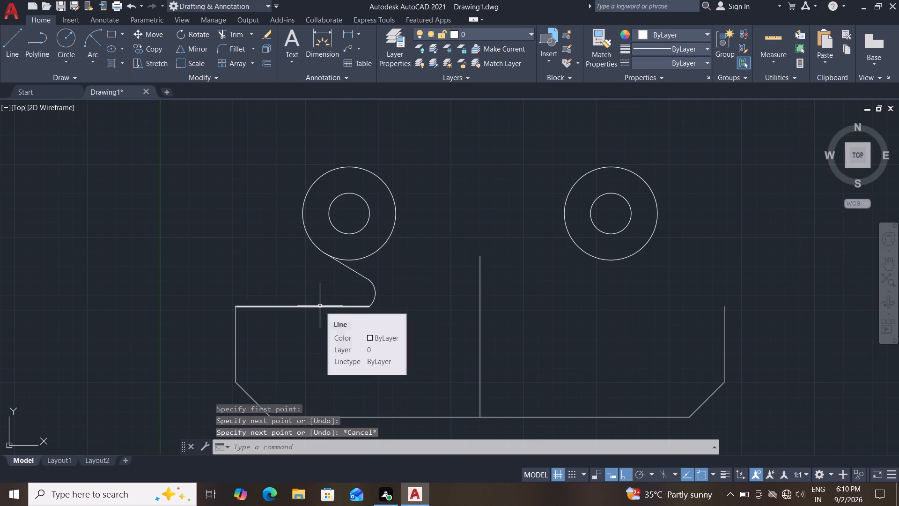
Mirror the left arc, top edge and tangent line about the vertical middle line, keeping the source objects.
scroll(383, 315, "down", 2)
scroll(383, 315, "up", 3)
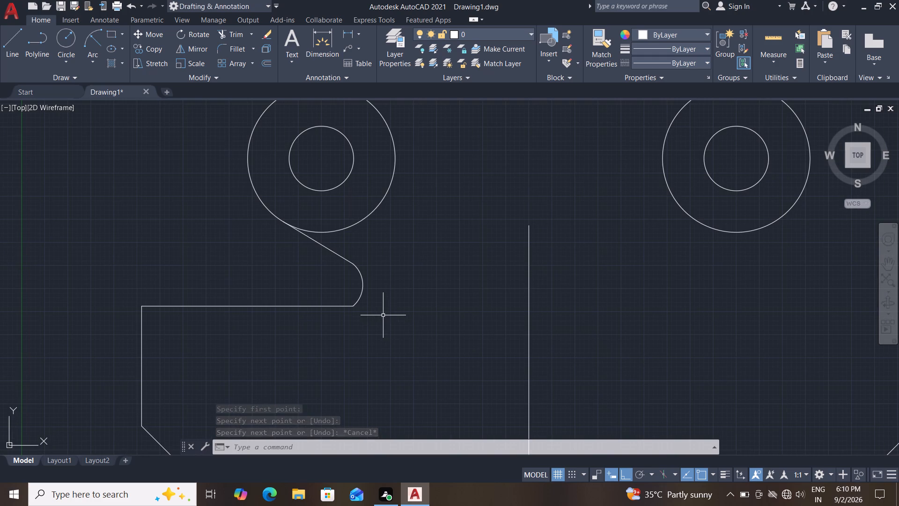
middle_click_drag(385, 315, 399, 307)
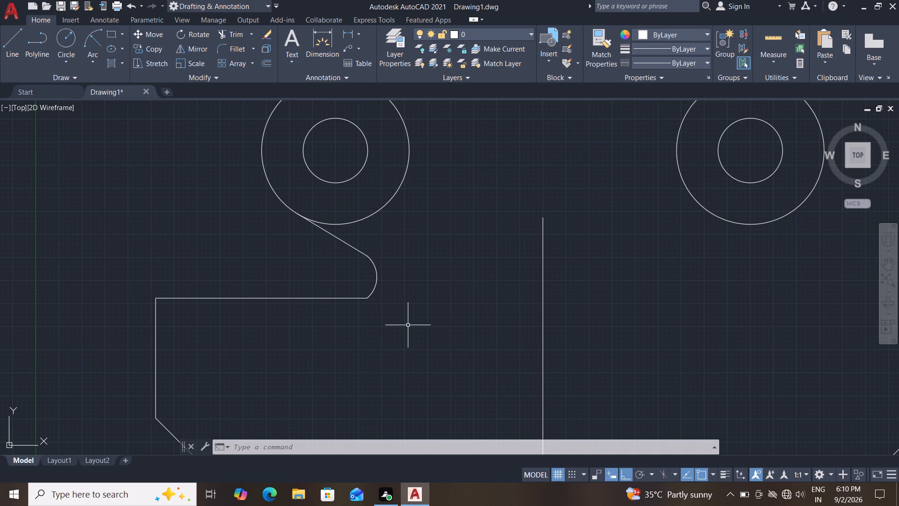
scroll(408, 325, "down", 1)
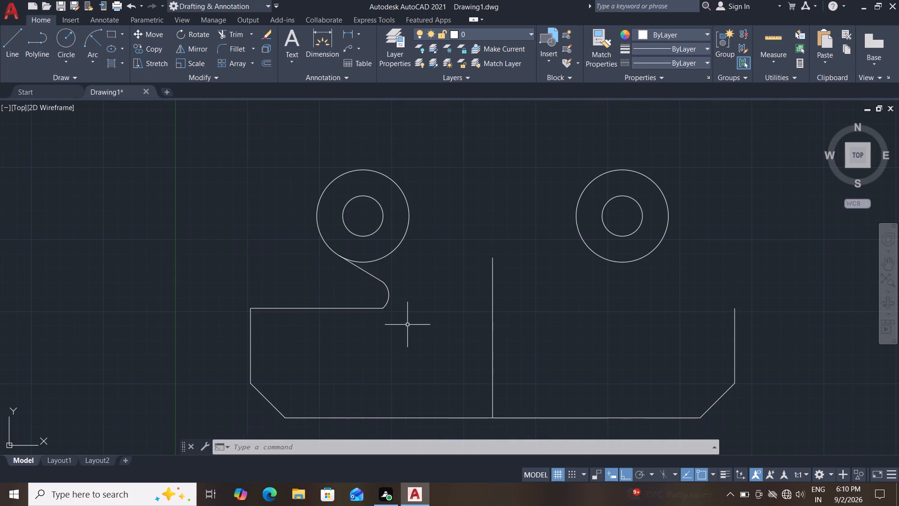
type("mi")
key("Return")
left_click(386, 304)
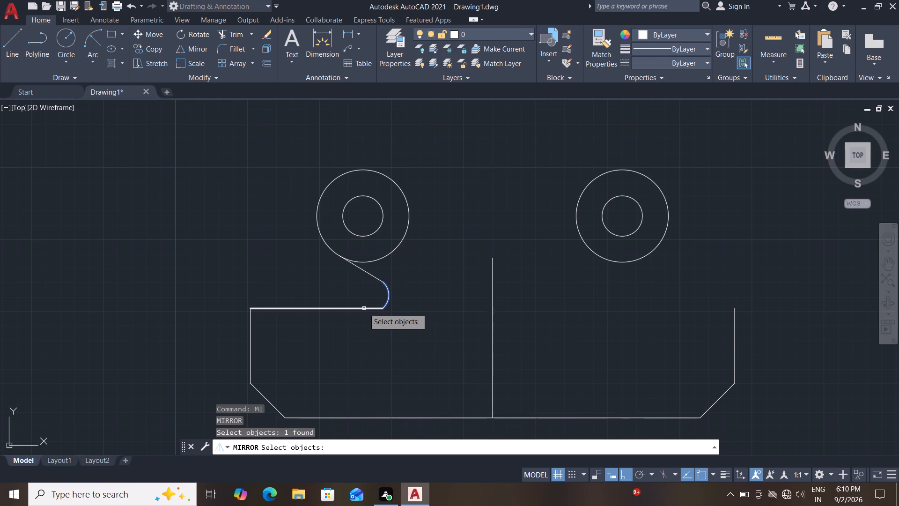
left_click(364, 308)
left_click(377, 278)
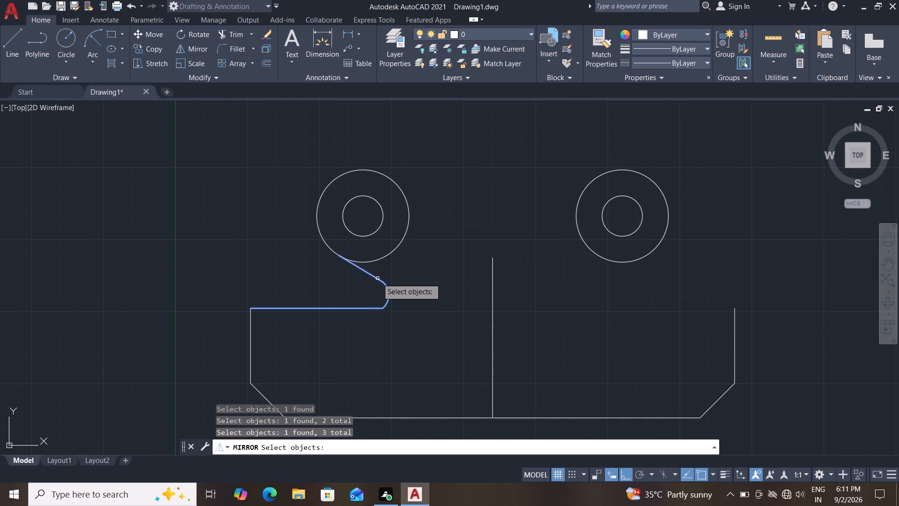
key("Return")
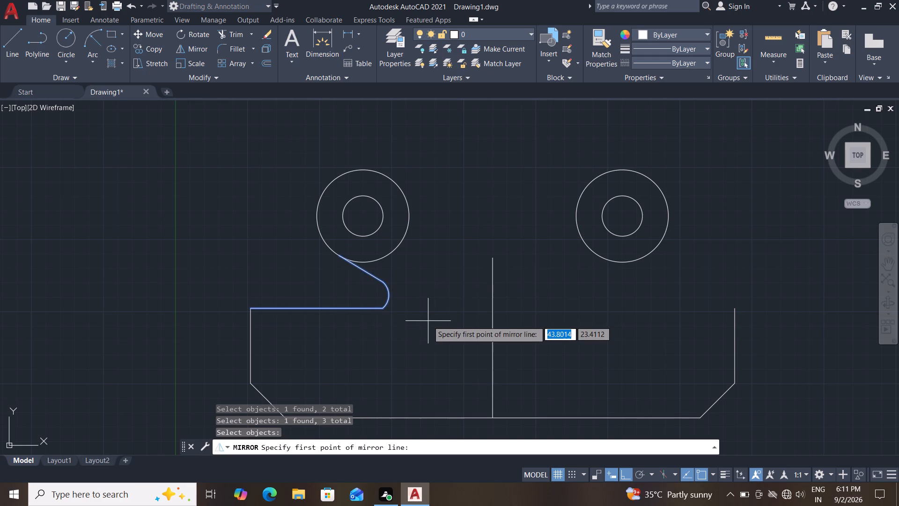
left_click(493, 260)
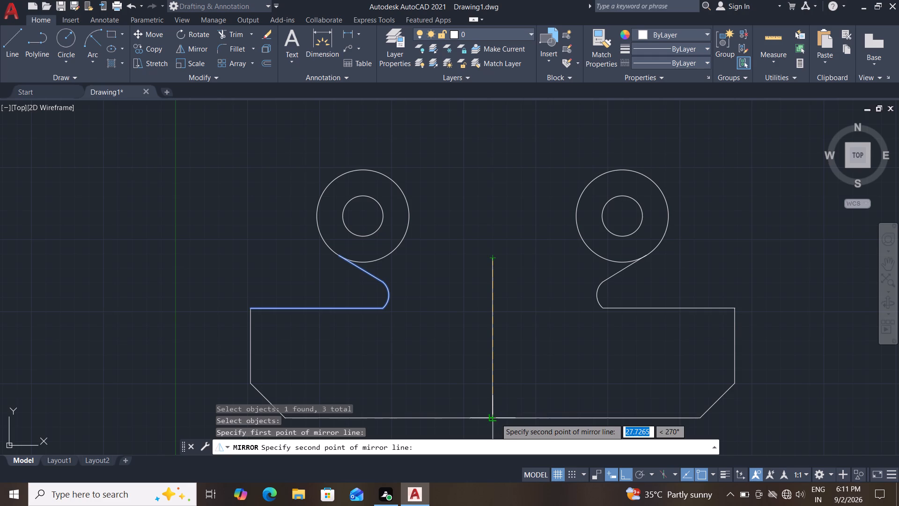
left_click(496, 418)
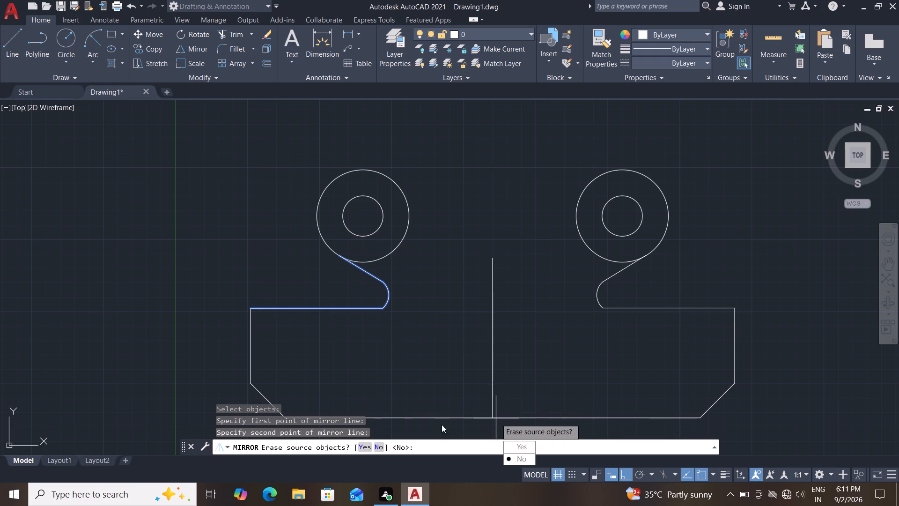
left_click_drag(531, 458, 495, 415)
key("Escape")
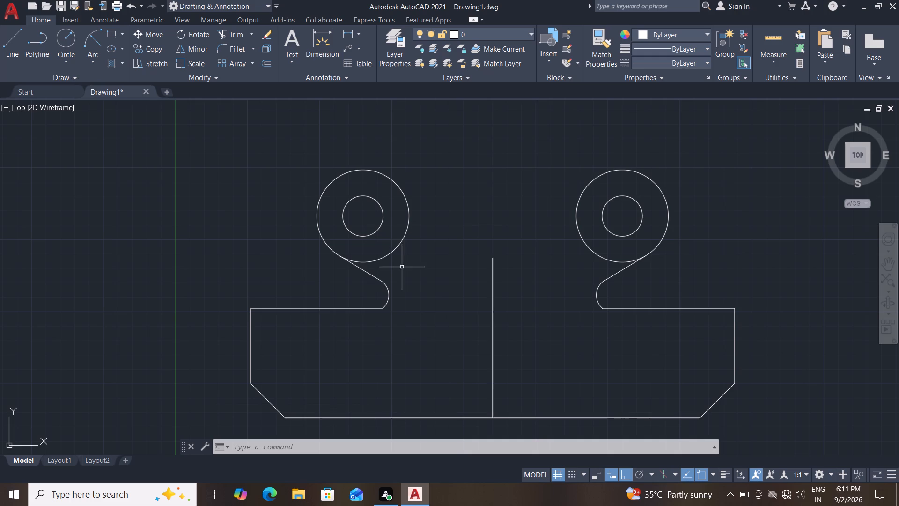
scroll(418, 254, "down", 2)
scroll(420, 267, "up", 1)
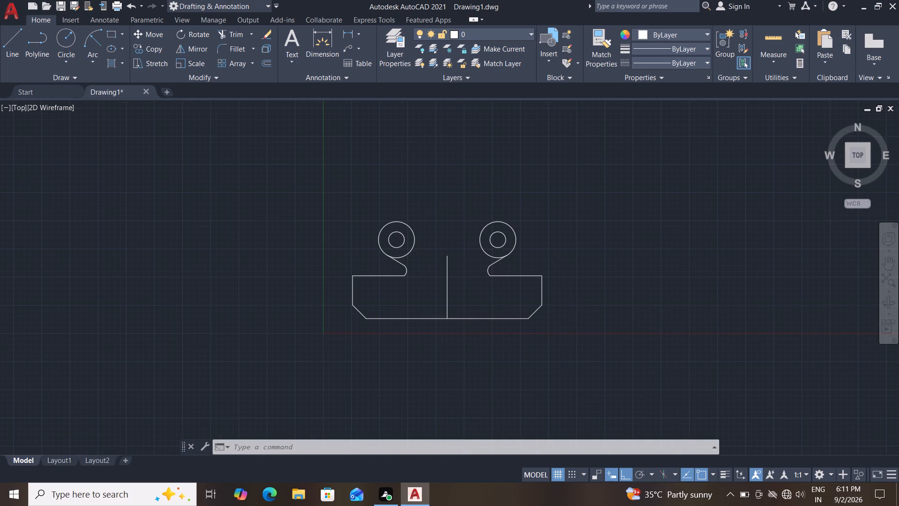
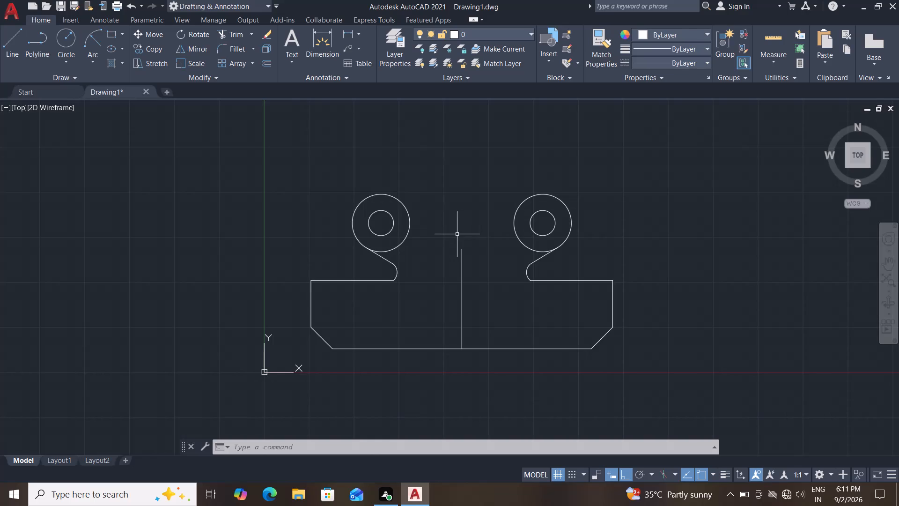
Stretch the top end of the vertical middle line straight upward, well above the tops of the two bosses.
left_click(460, 253)
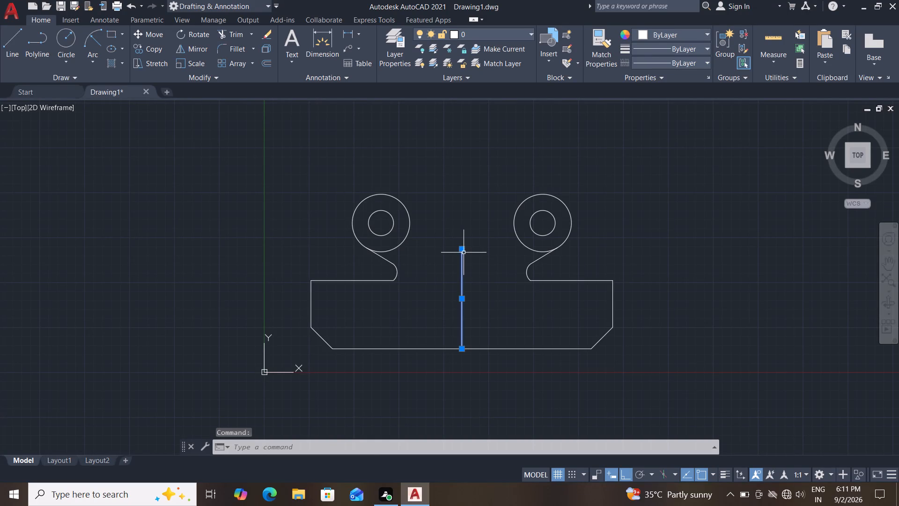
left_click_drag(461, 249, 460, 242)
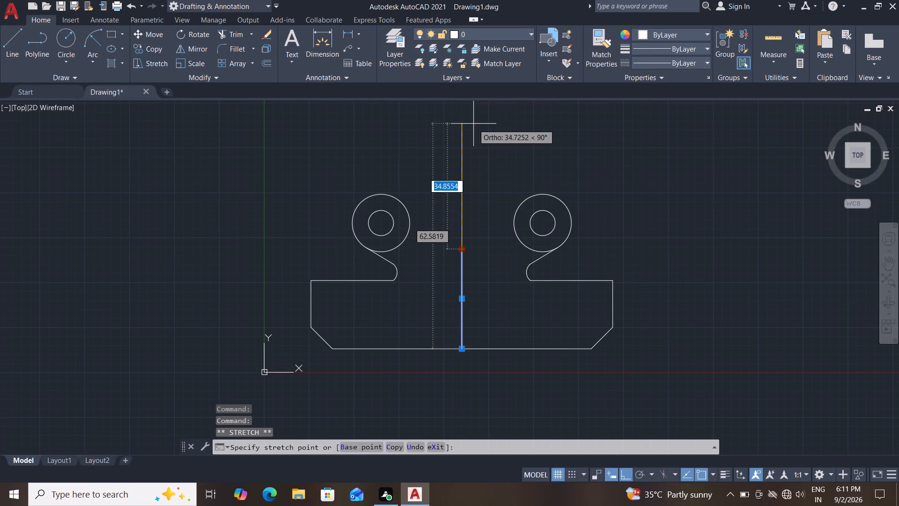
left_click(471, 101)
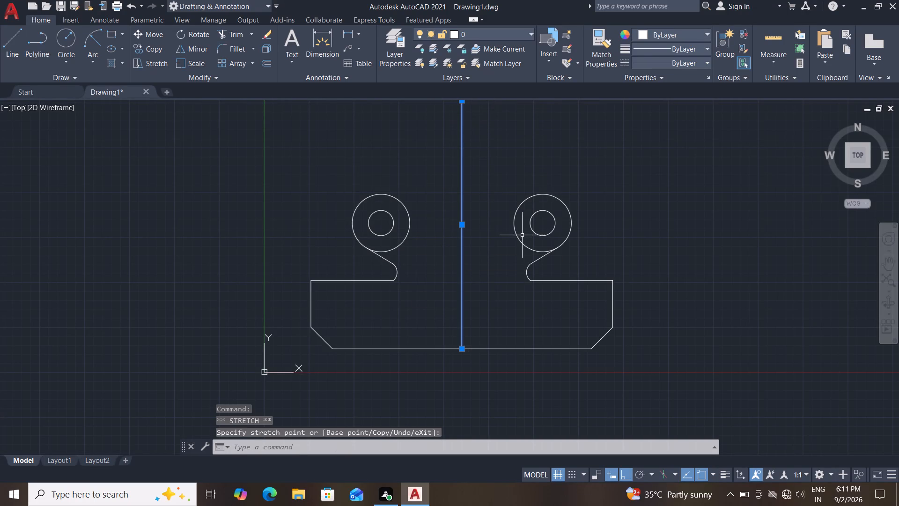
key("Escape")
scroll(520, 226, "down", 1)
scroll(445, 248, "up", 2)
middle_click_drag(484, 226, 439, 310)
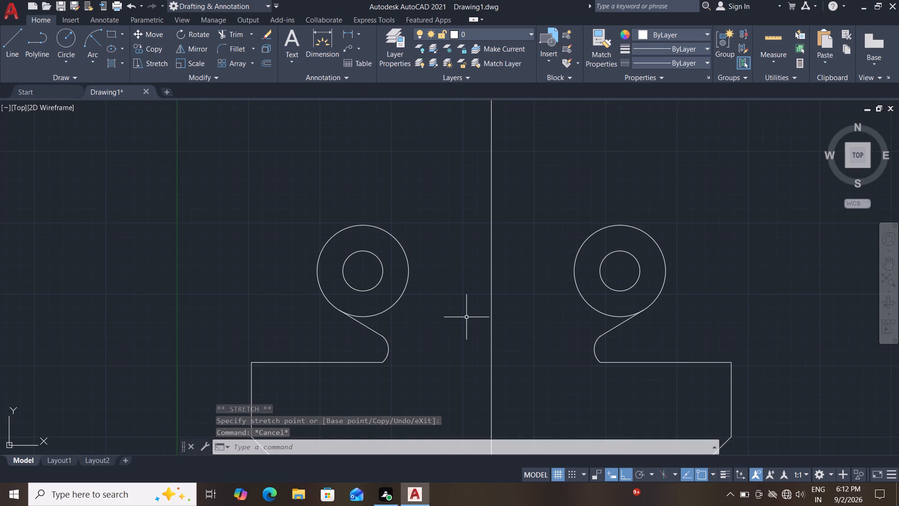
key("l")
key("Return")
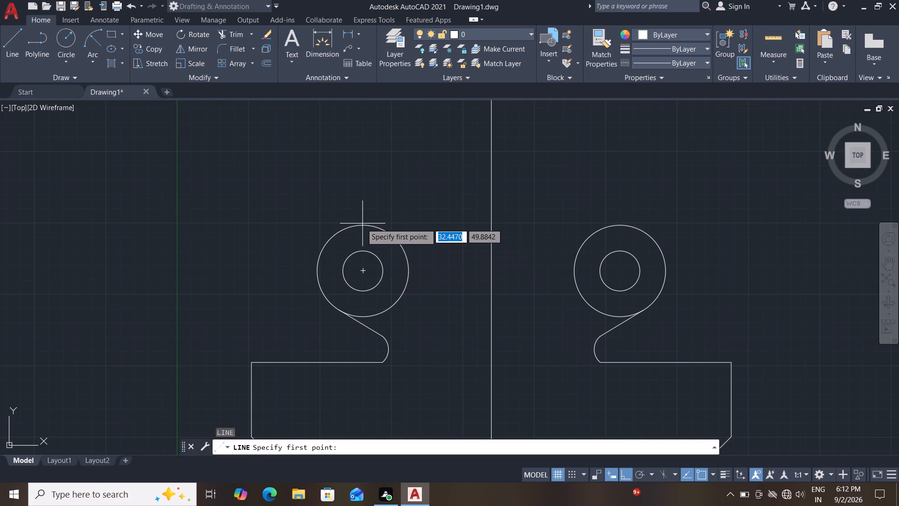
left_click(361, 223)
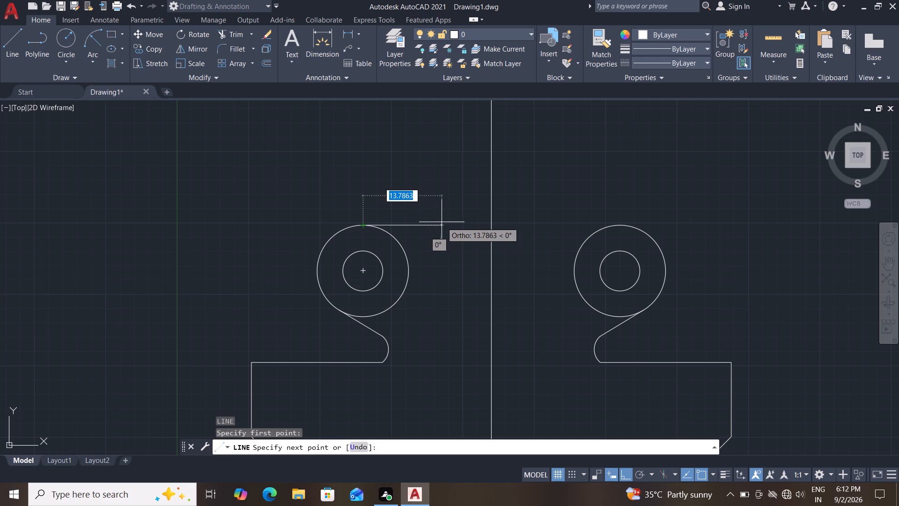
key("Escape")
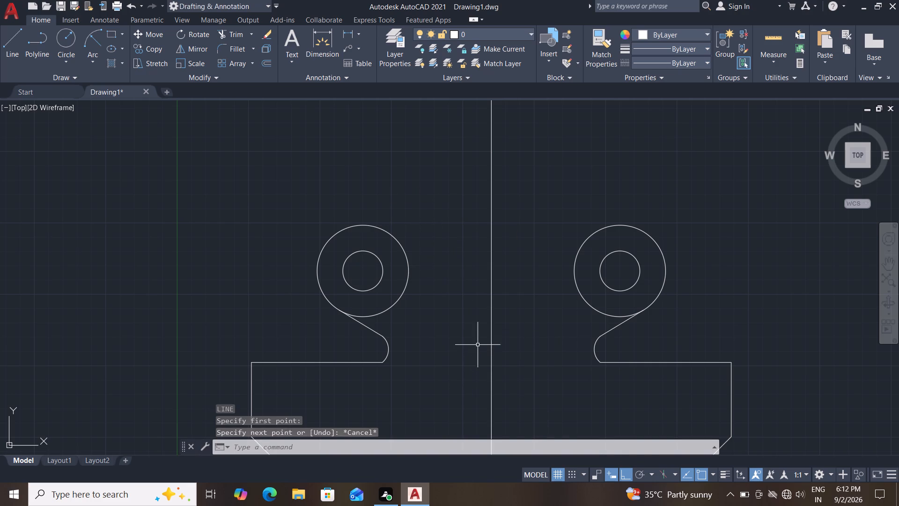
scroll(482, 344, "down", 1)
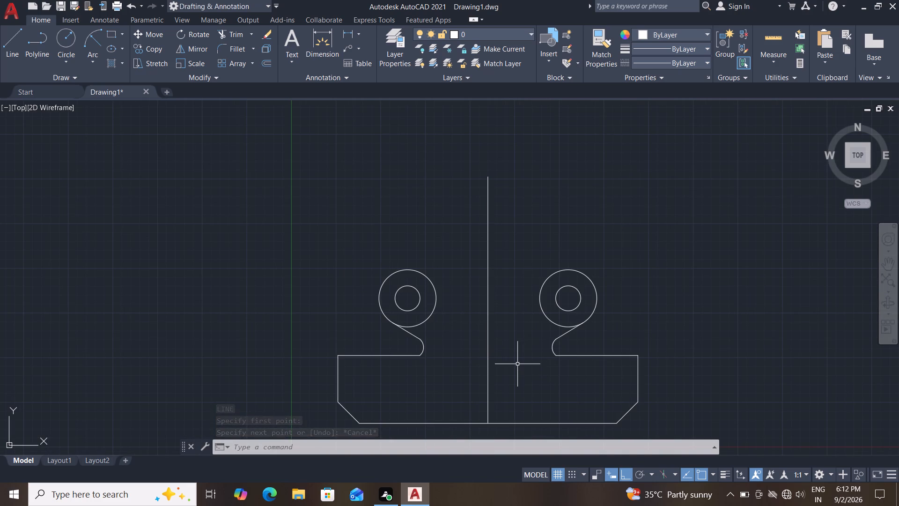
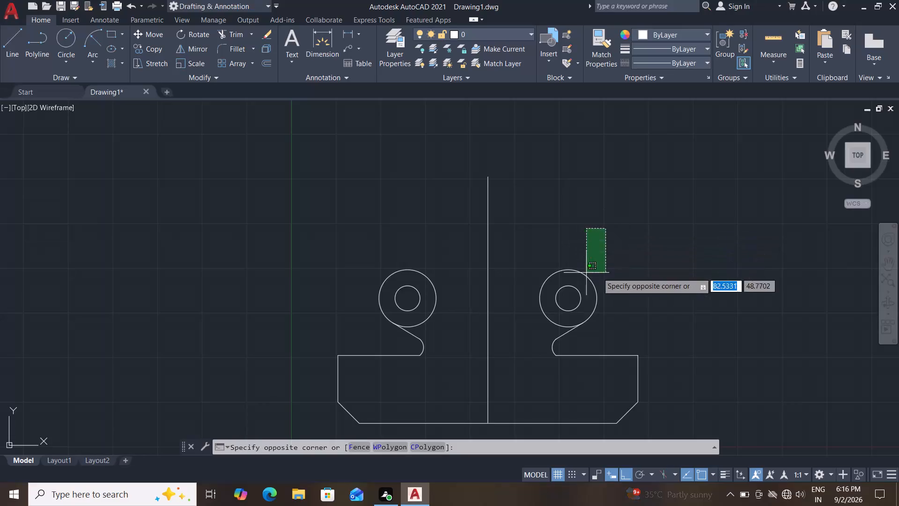
Delete the vertical middle line between the two bosses.
left_click_drag(762, 268, 757, 268)
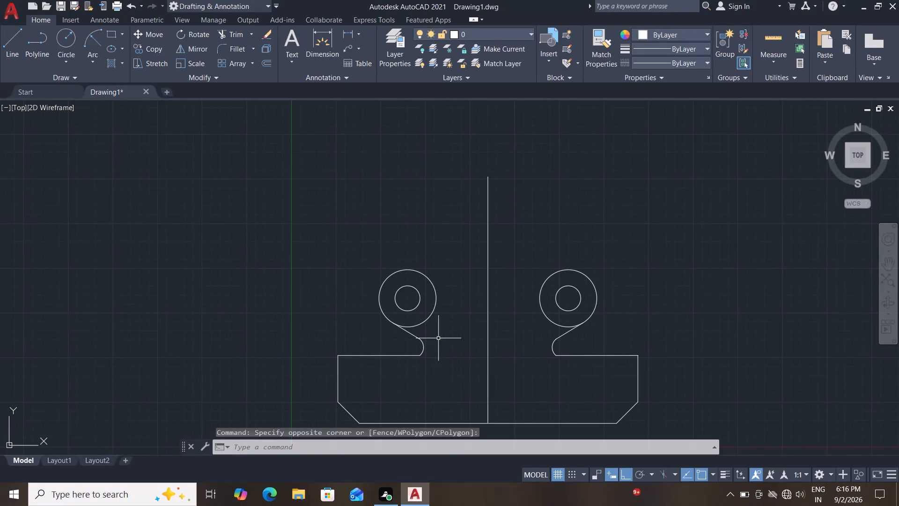
scroll(444, 314, "up", 2)
scroll(447, 315, "down", 2)
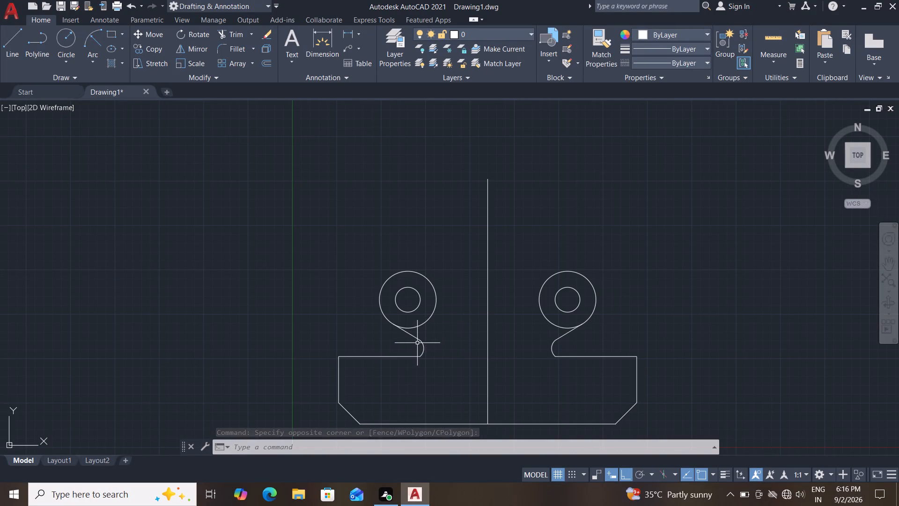
left_click(486, 341)
key("Delete")
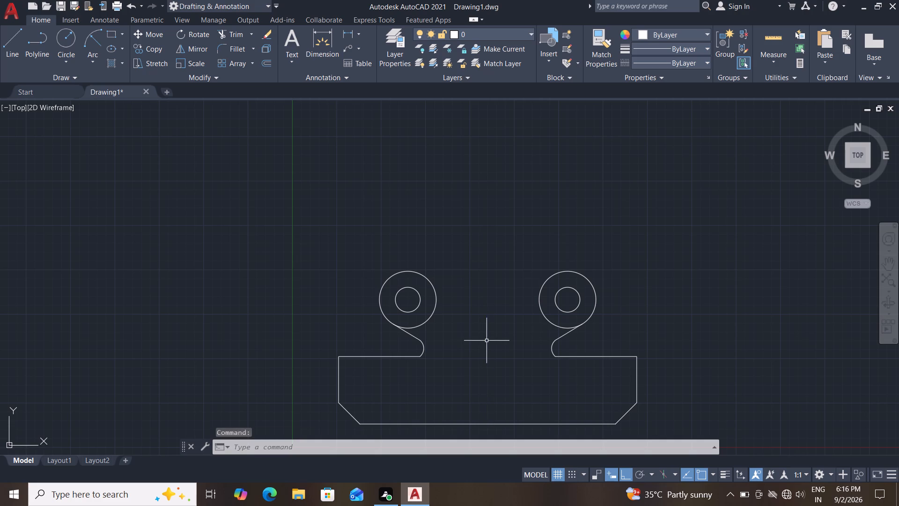
Draw a vertical line 53 long straight up from the midpoint of the base's bottom edge.
key("l")
key("Return")
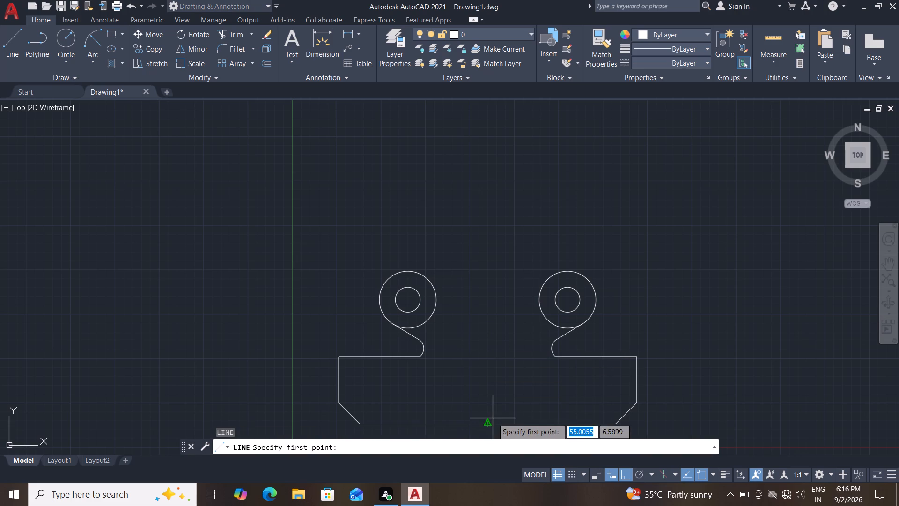
left_click_drag(491, 423, 495, 407)
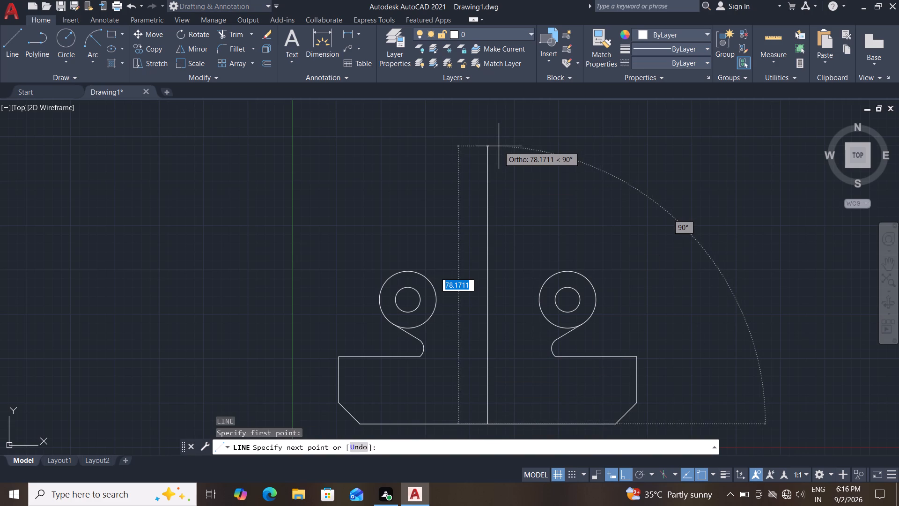
type("53")
key("Return")
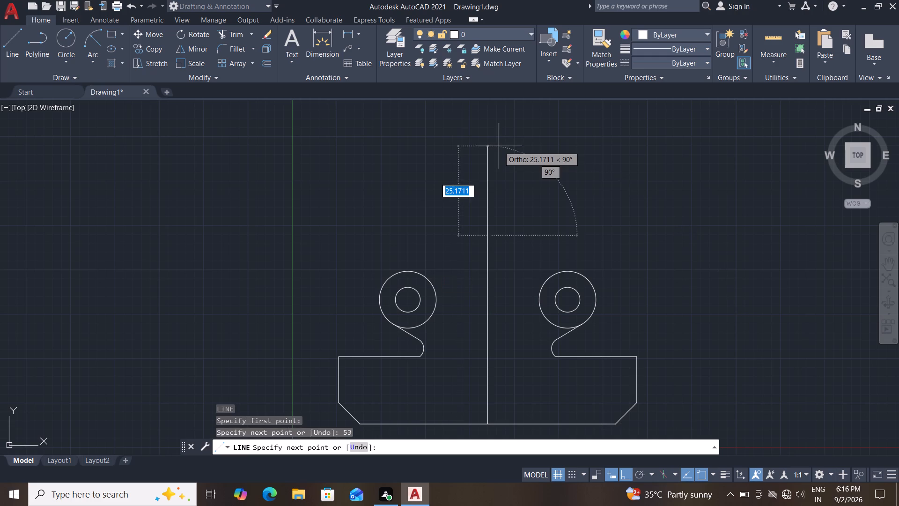
key("Escape")
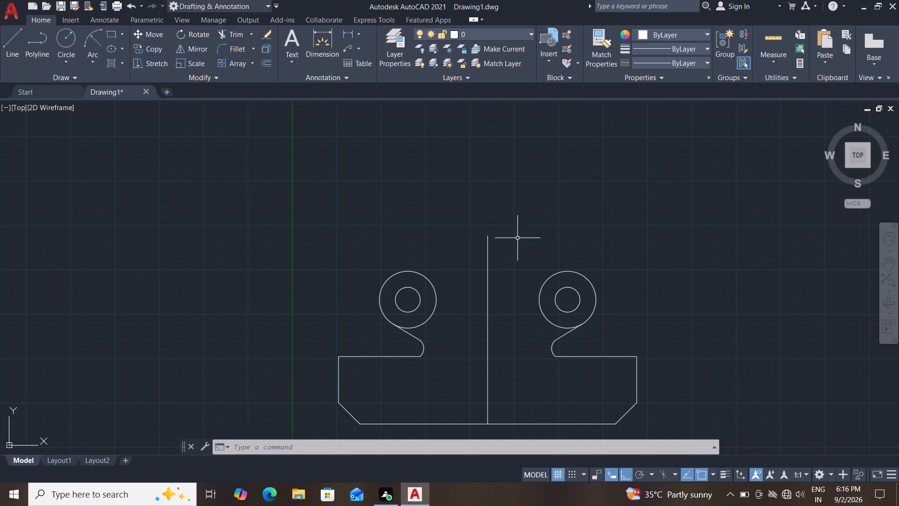
From the vertical line's top end, draw a horizontal line 11.5 to the left, continuing with a 23 segment back to the right.
key("l")
key("Return")
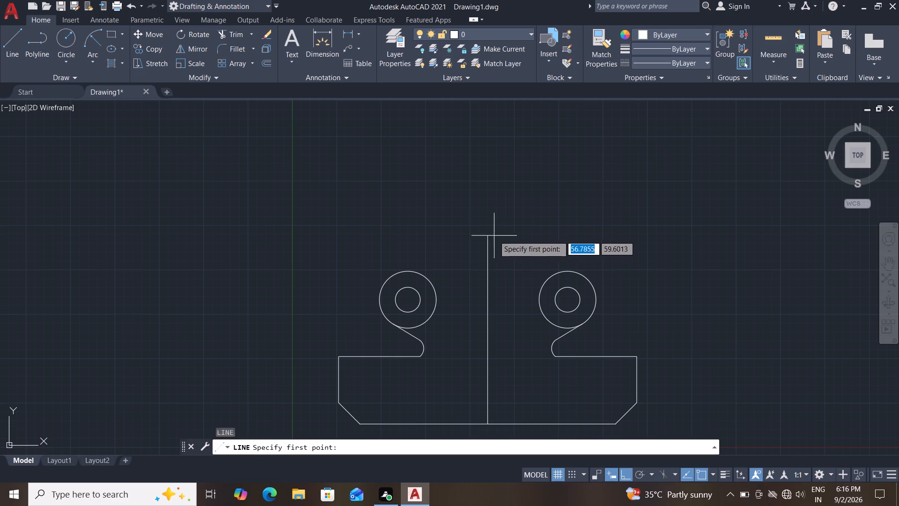
left_click(484, 235)
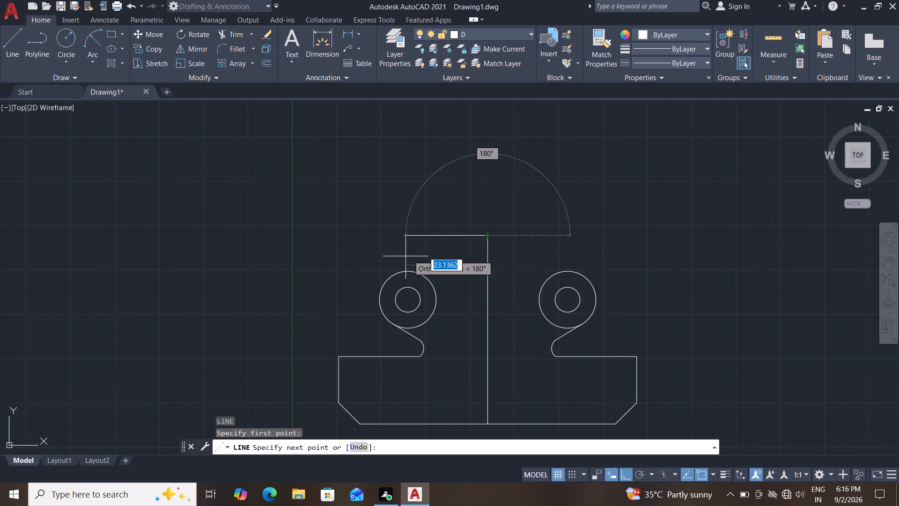
type("11.5")
key("Return")
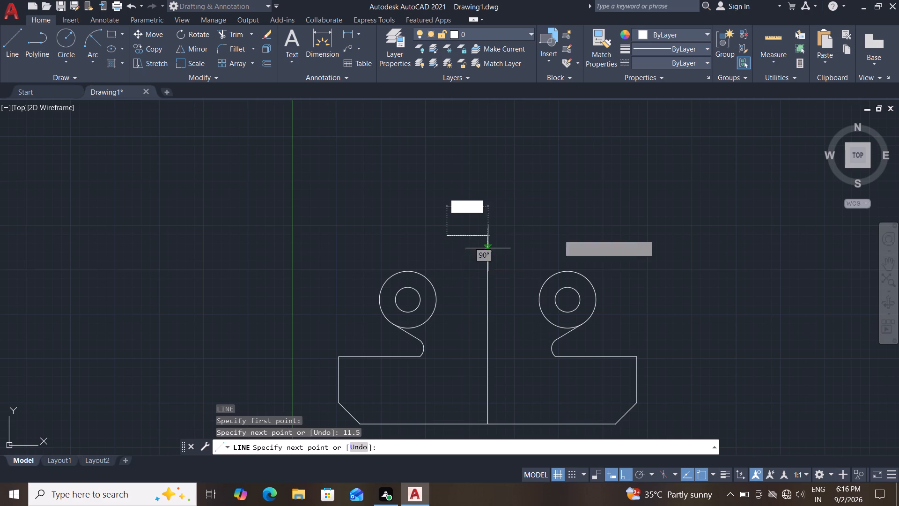
type("23")
key("Return")
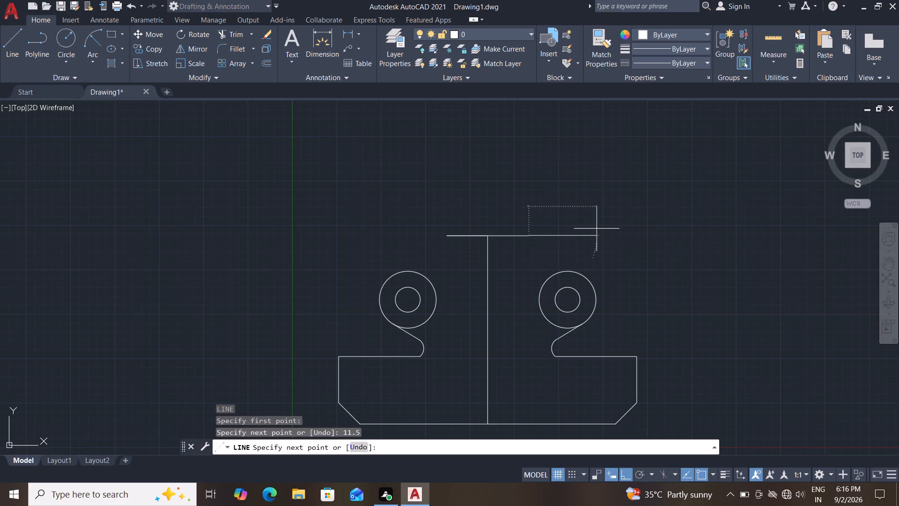
key("Escape")
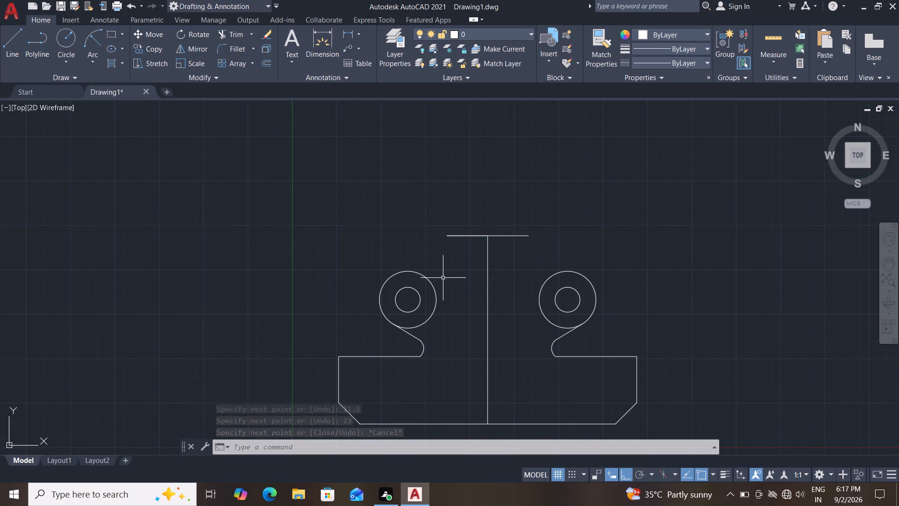
Draw a horizontal line 11 long from the left boss's top quadrant, continuing 10 up to the top edge's left end.
key("l")
key("Return")
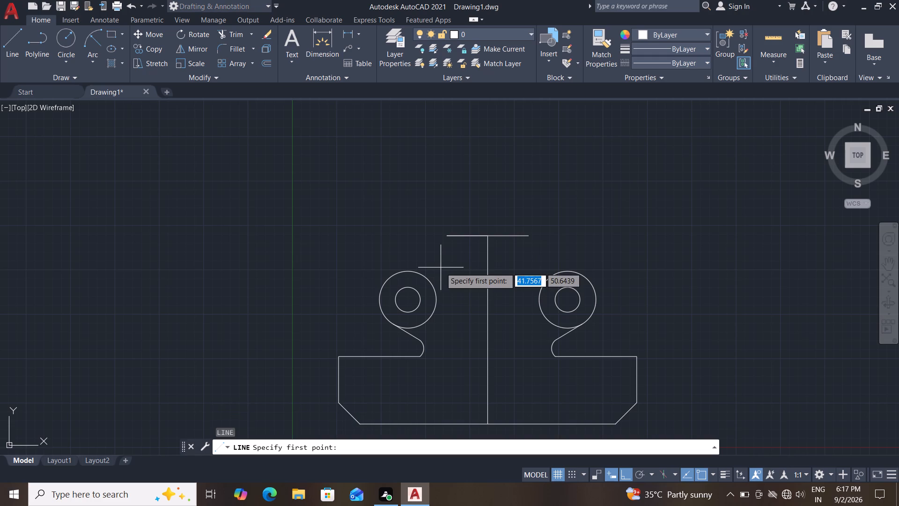
left_click(407, 269)
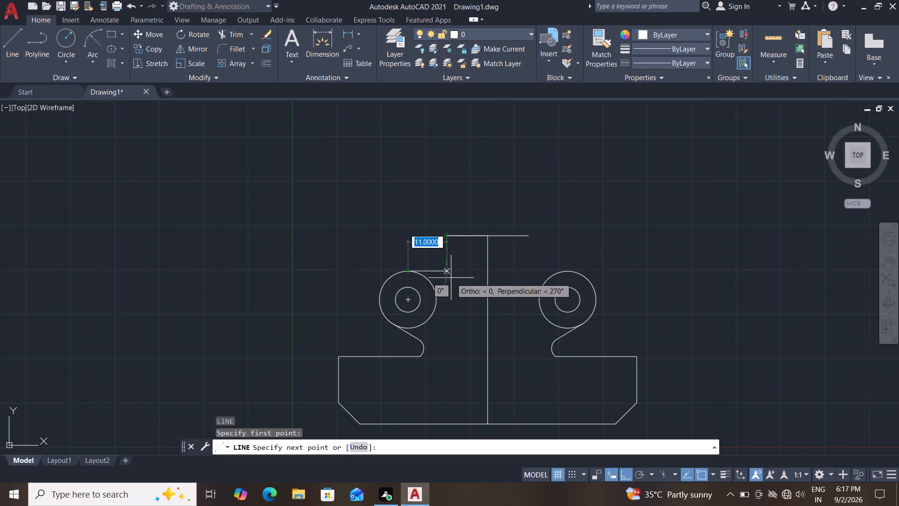
left_click(447, 274)
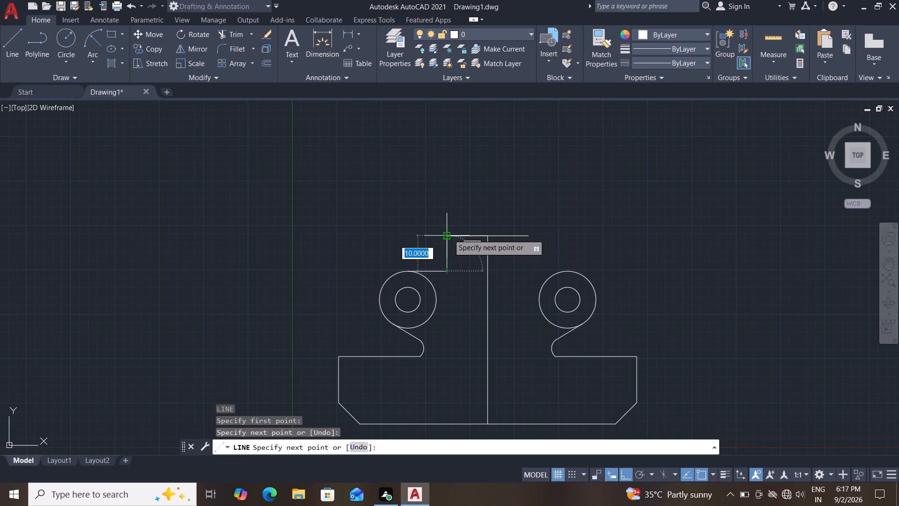
left_click(449, 234)
key("Escape")
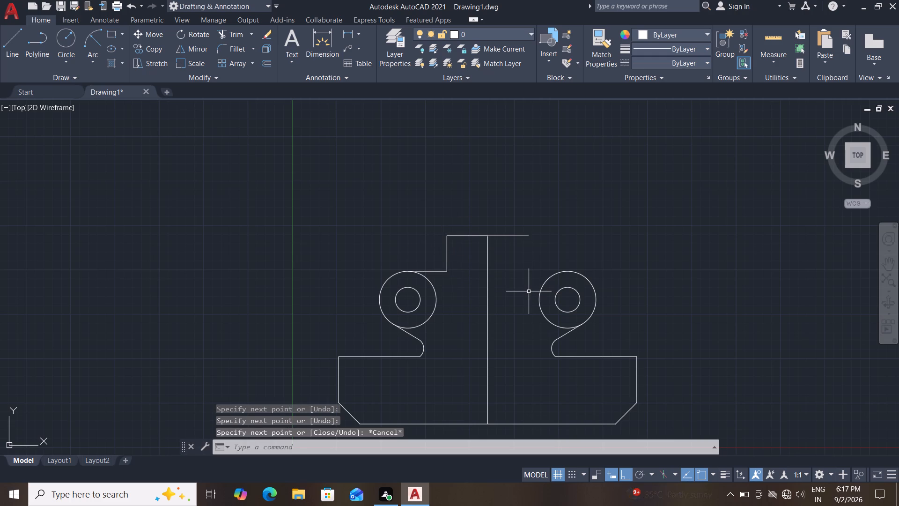
Draw a horizontal line from the right boss's top quadrant to below the top edge's right end, continuing up to that end.
key("l")
key("Return")
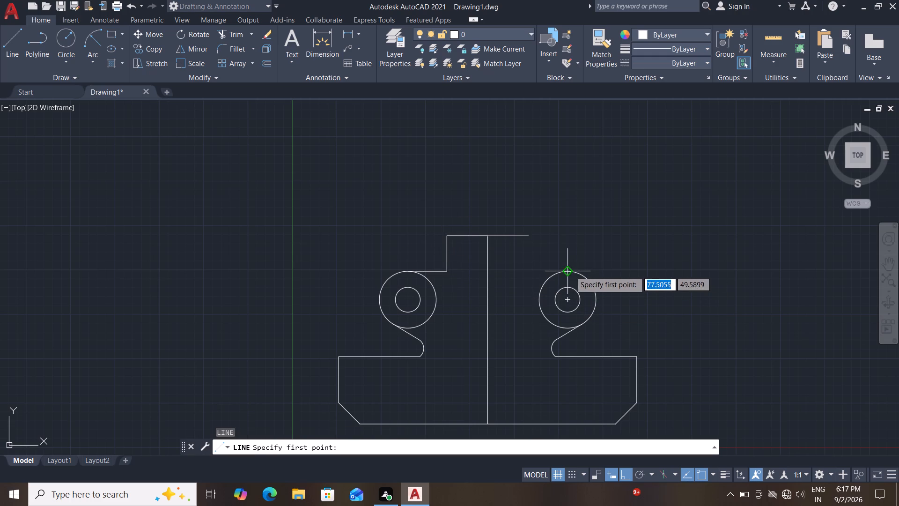
left_click(568, 271)
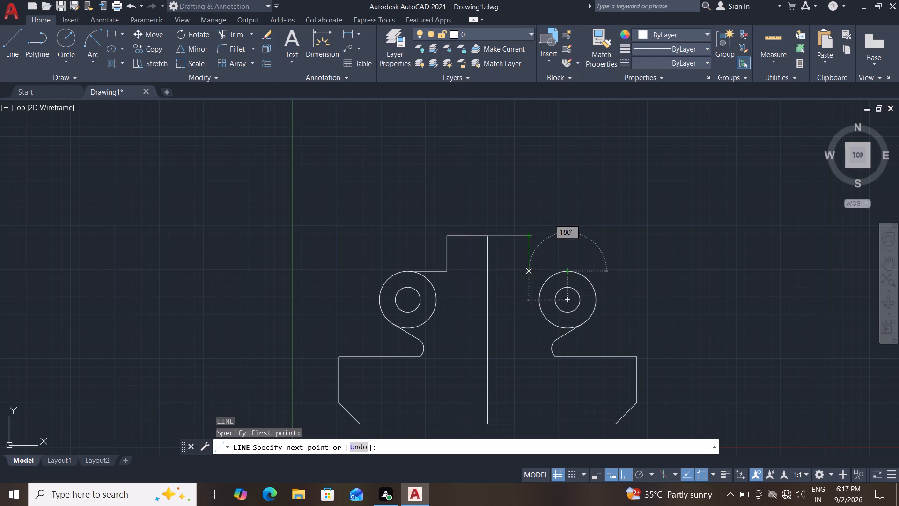
left_click(529, 272)
left_click(530, 236)
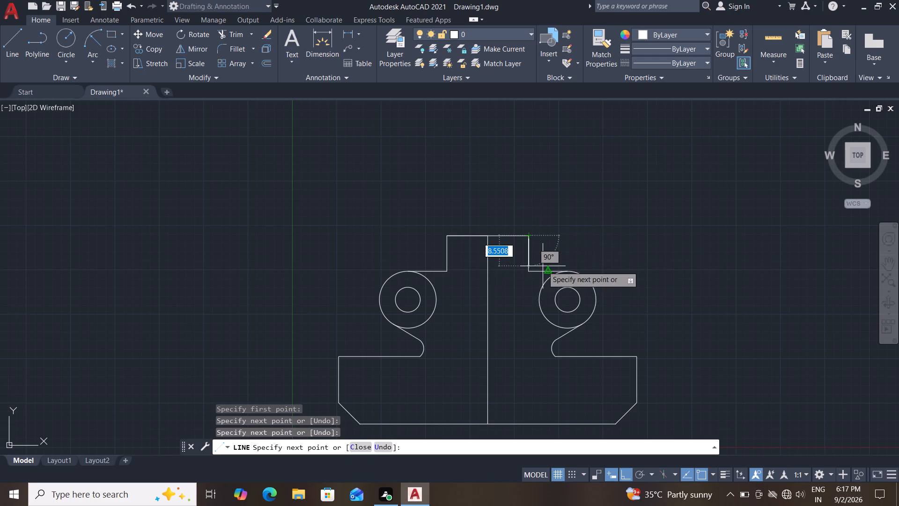
key("Escape")
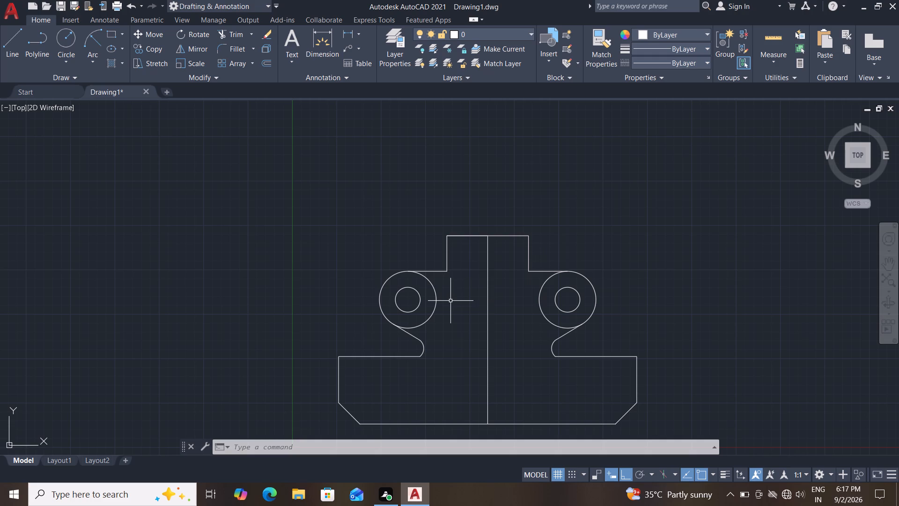
Fillet both upper corners of the top projection with radius 2.
key("f")
key("Return")
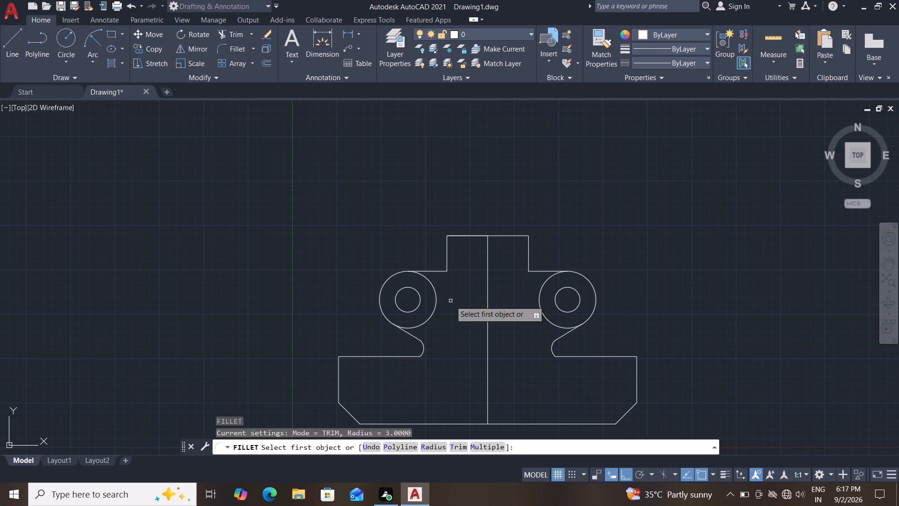
key("r")
key("Return")
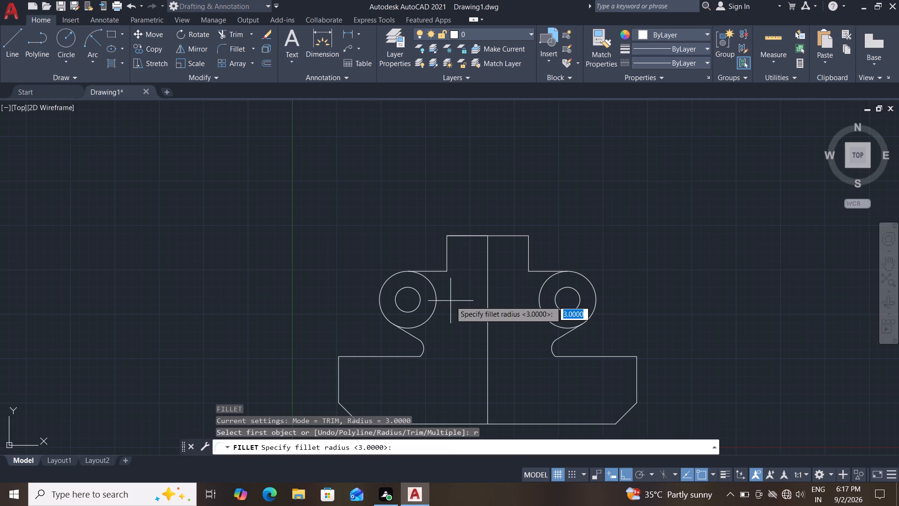
key("2")
key("Return")
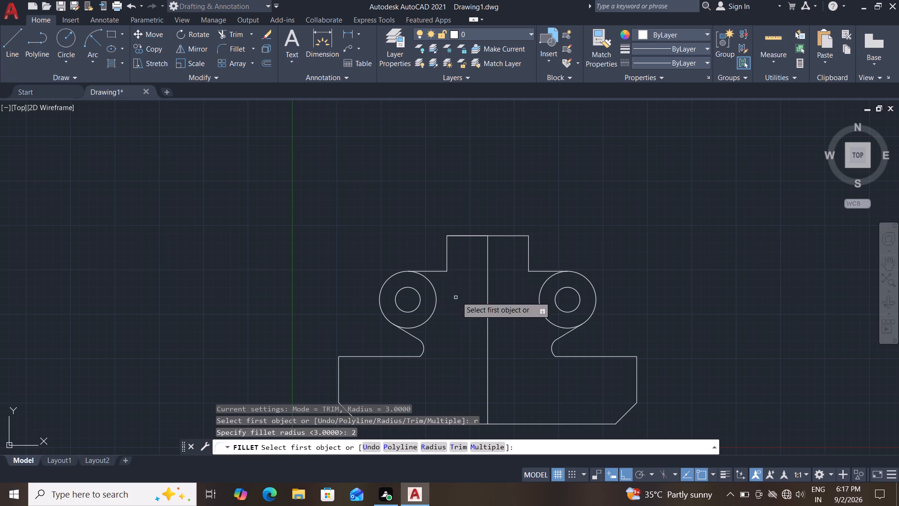
left_click(447, 246)
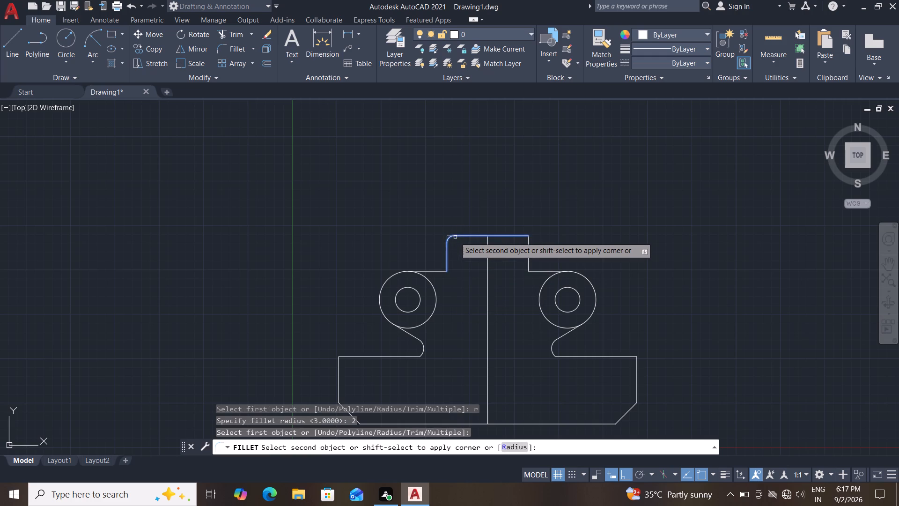
left_click(455, 237)
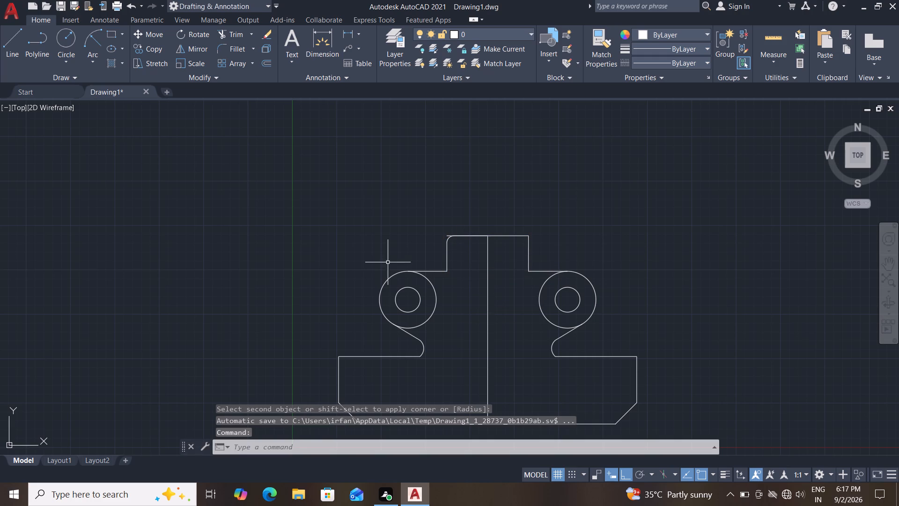
key("space")
left_click(530, 246)
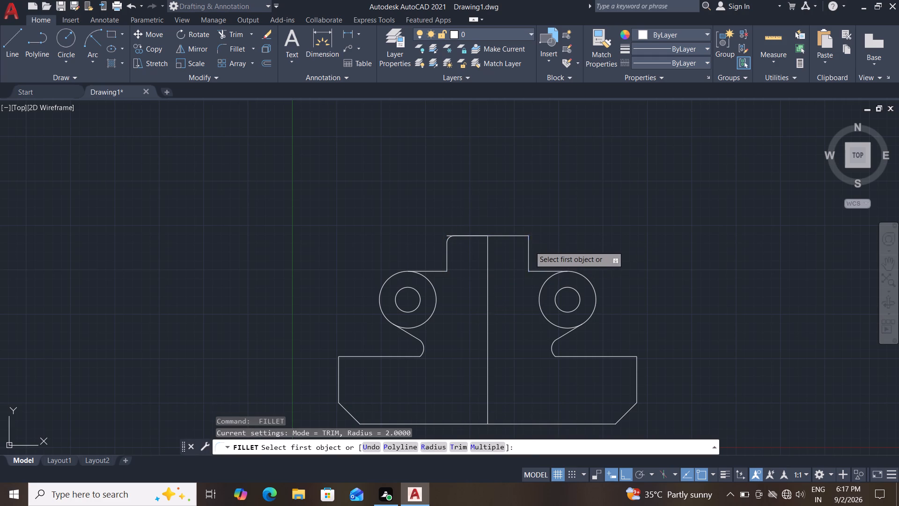
left_click(523, 236)
key("Escape")
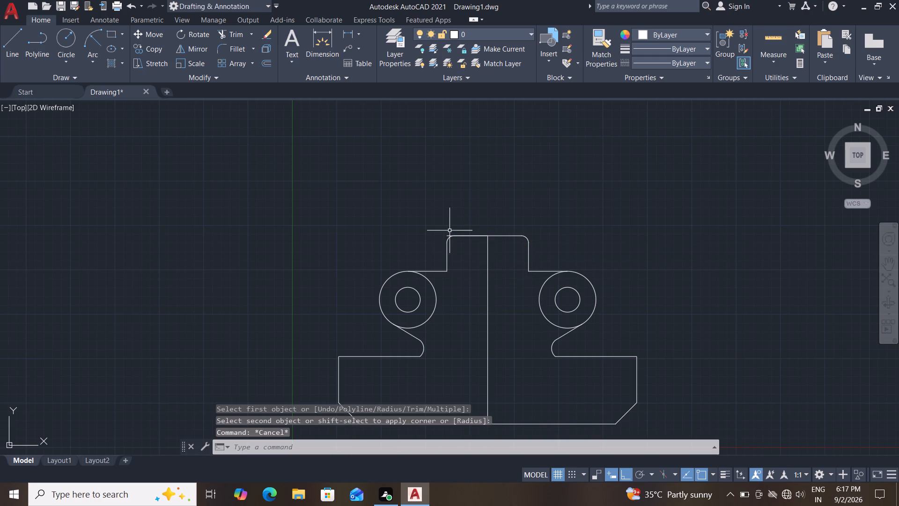
Delete the leftover 11.5 line overlapping the left half of the top edge.
left_click(448, 236)
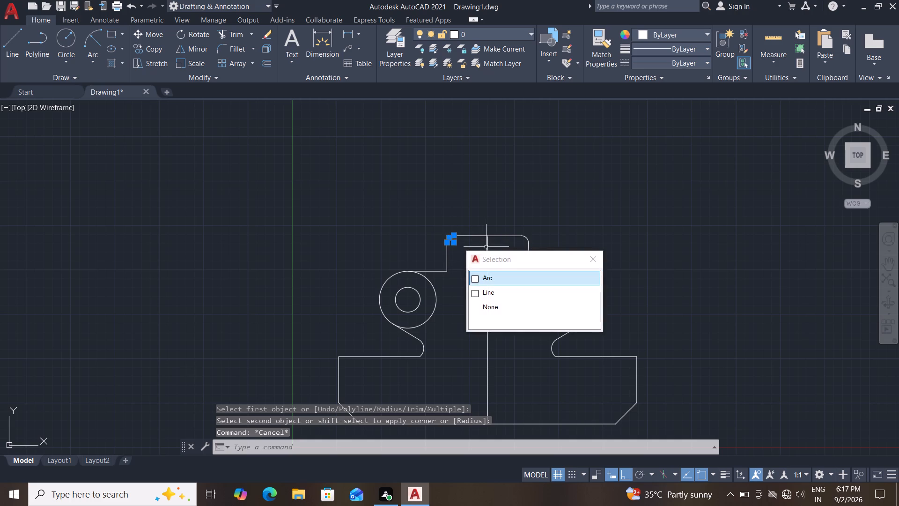
key("Escape")
scroll(480, 241, "down", 4)
scroll(477, 241, "up", 7)
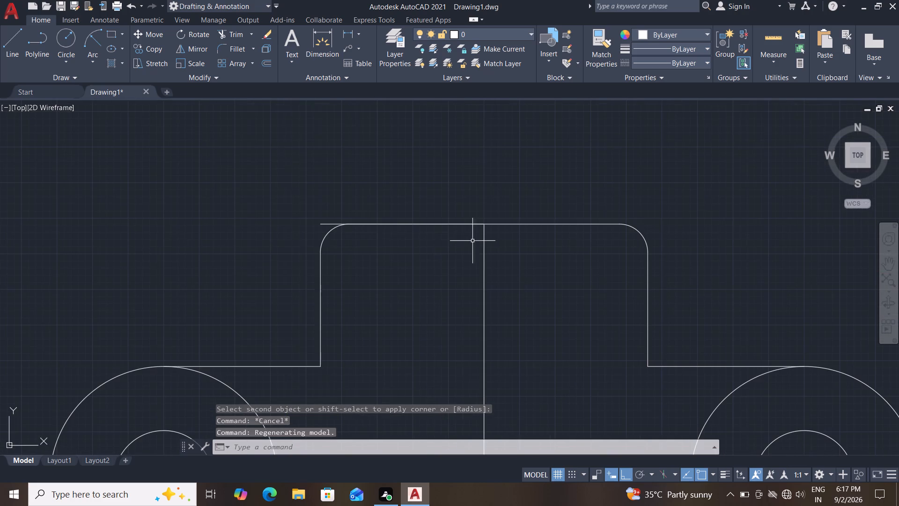
left_click(325, 225)
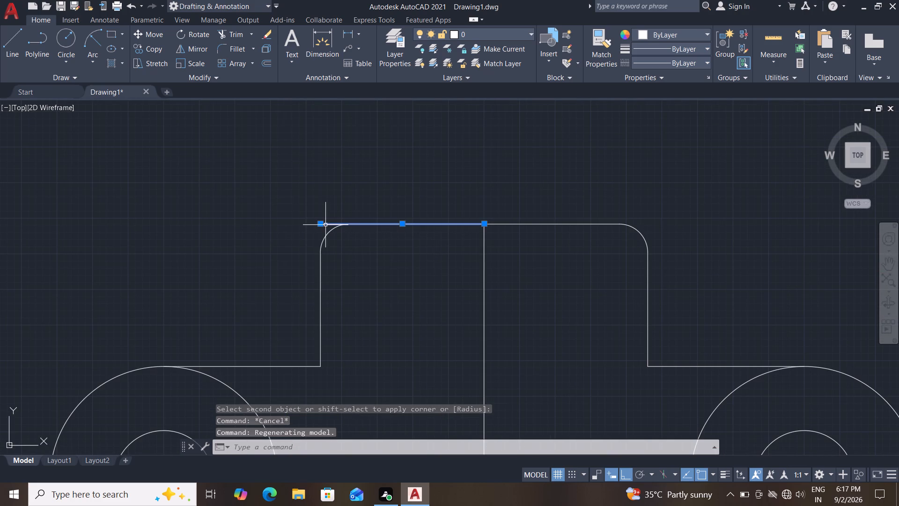
key("Delete")
Delete the vertical construction line through the middle of the profile.
scroll(392, 262, "down", 2)
middle_click_drag(406, 294, 407, 231)
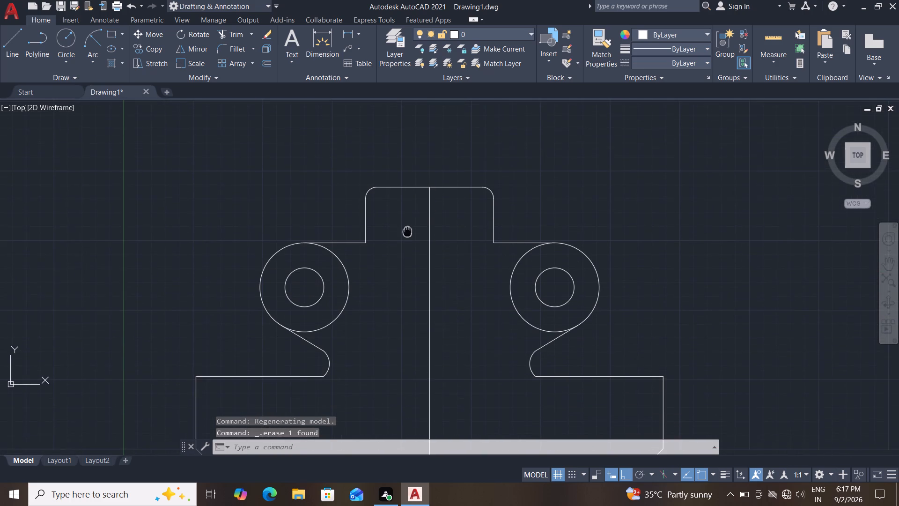
middle_click_drag(407, 231, 407, 229)
scroll(398, 253, "down", 1)
middle_click(395, 290)
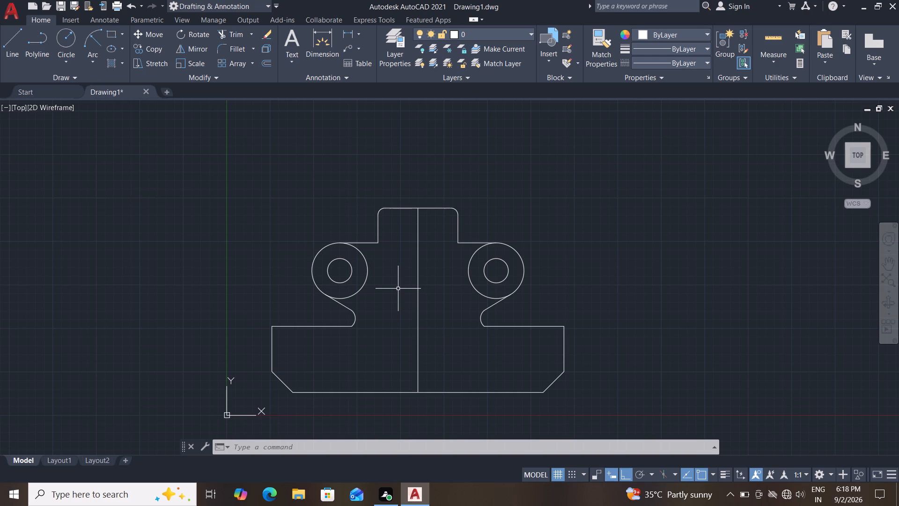
left_click(419, 285)
key("Delete")
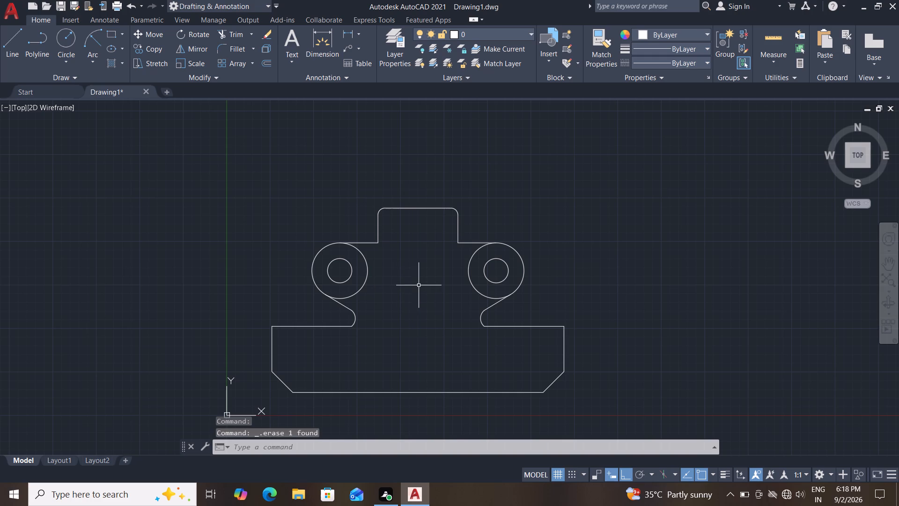
Draw a vertical line 20 long downward from the midpoint of the top edge.
key("l")
key("Return")
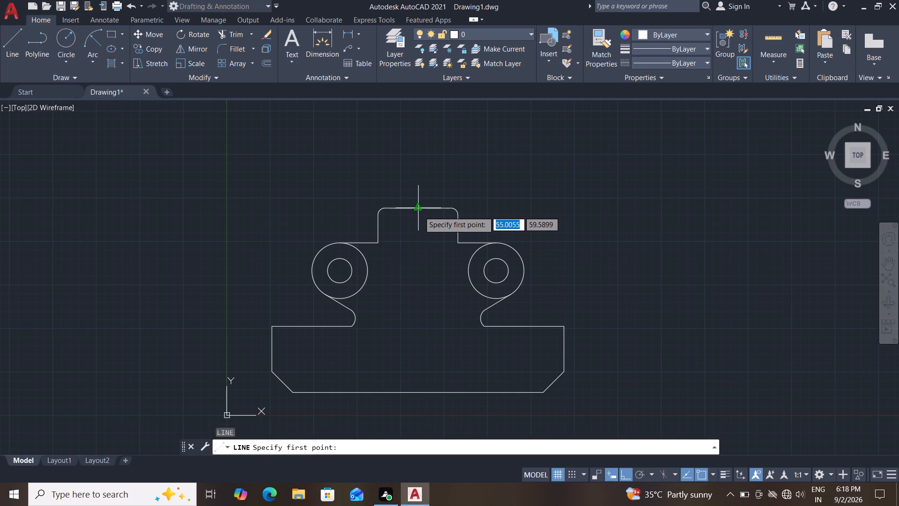
left_click(421, 210)
type("20")
key("Return")
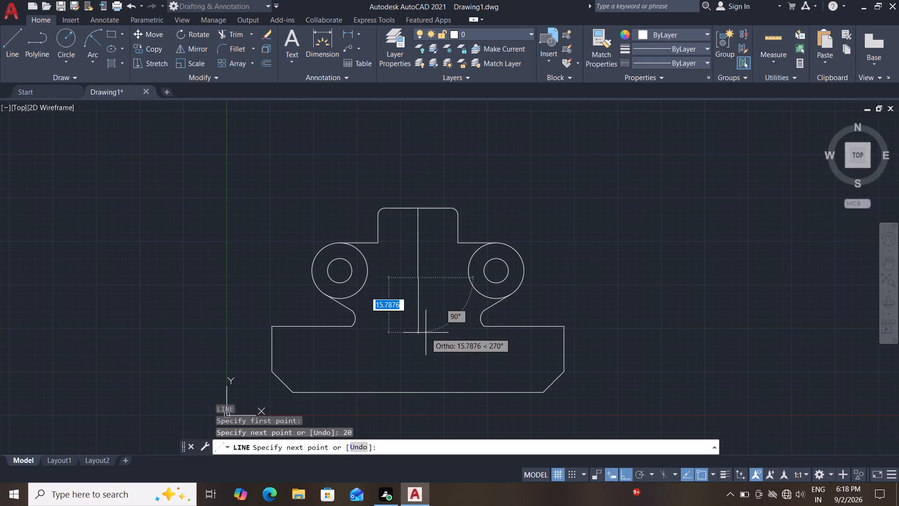
key("Escape")
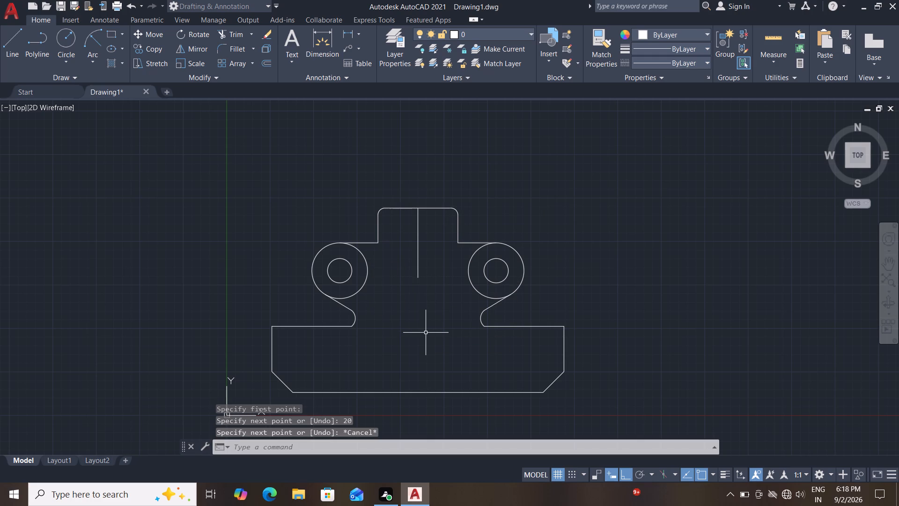
Draw a circle of radius 3 centred on the lower end of the vertical centre line.
key("c")
key("Return")
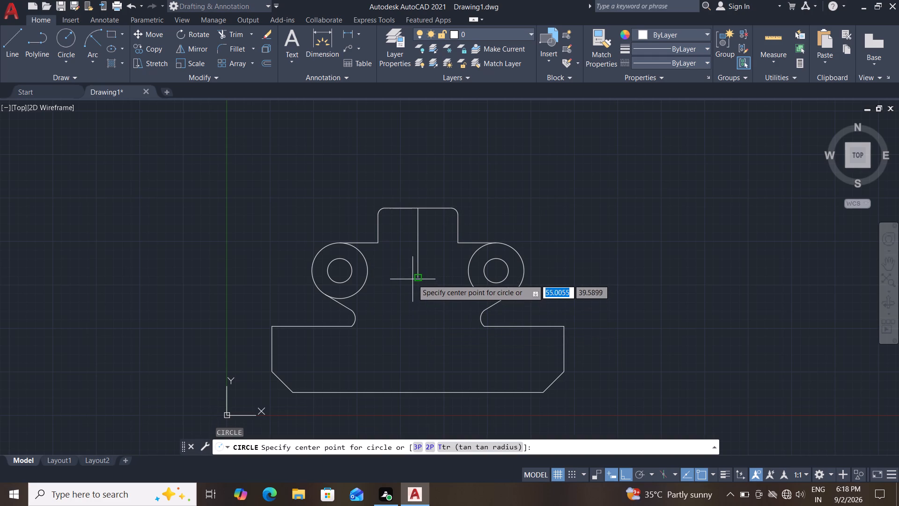
left_click(415, 278)
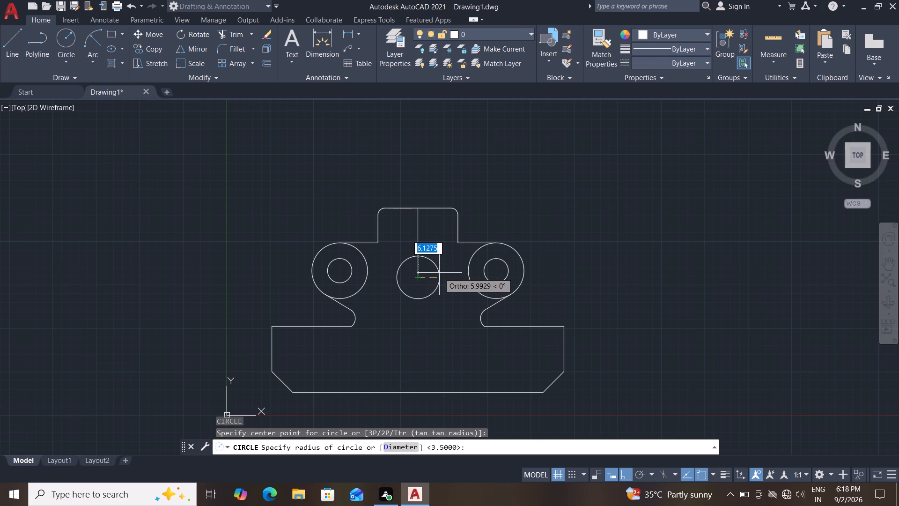
key("3")
key("Return")
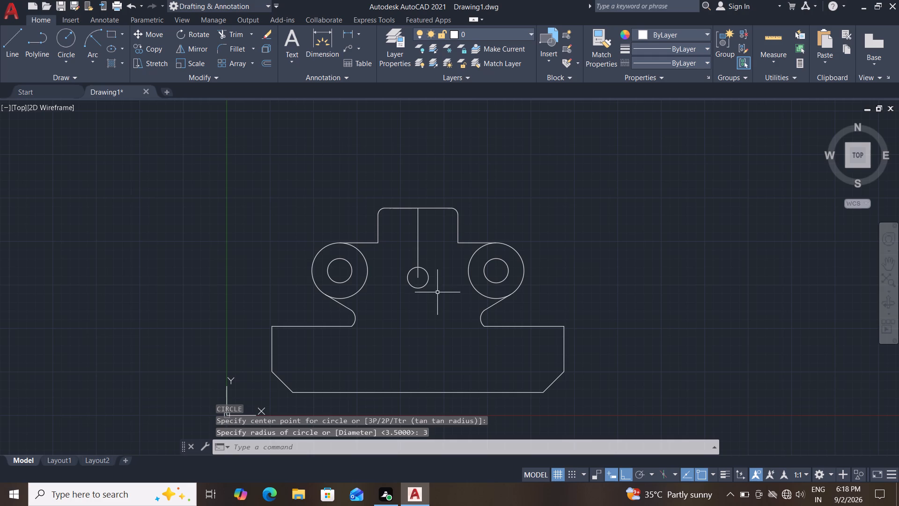
Draw vertical lines from the radius 3 circle's right and left quadrants up to the top edge to form the slot sides.
key("l")
key("Return")
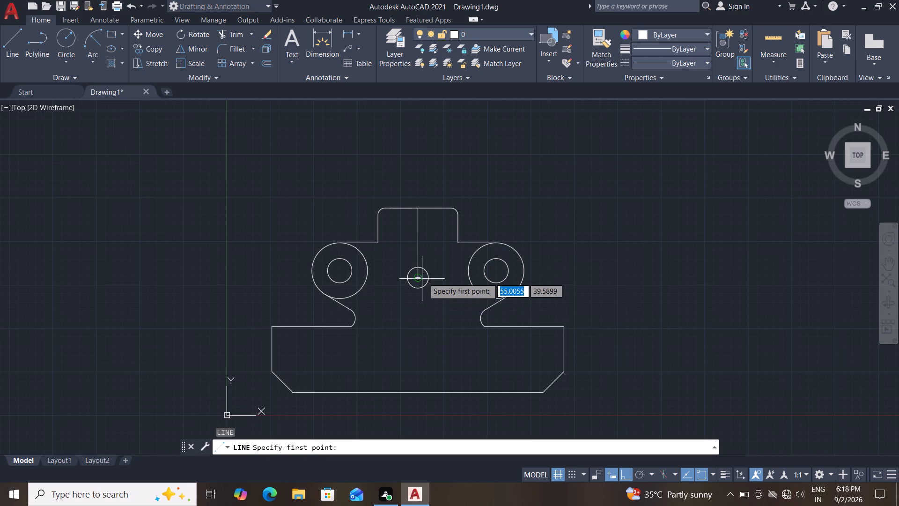
left_click(425, 275)
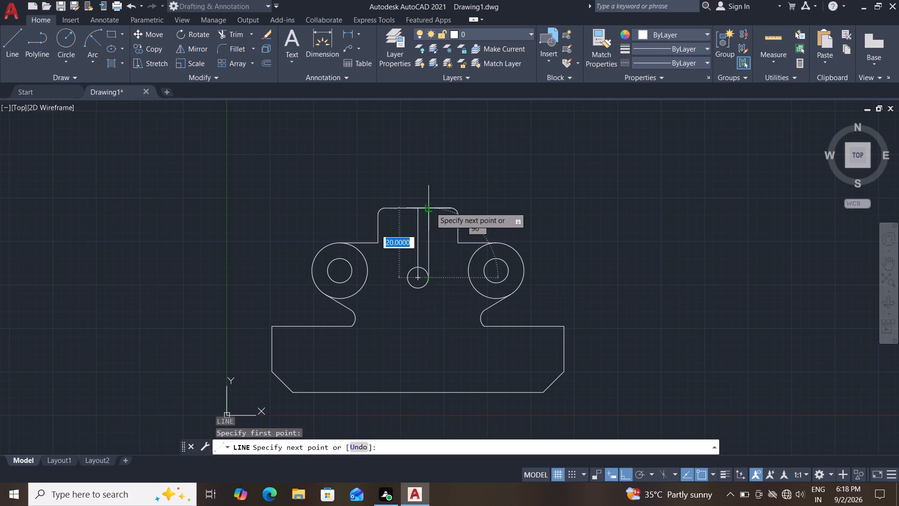
left_click(430, 207)
key("Escape")
key("l")
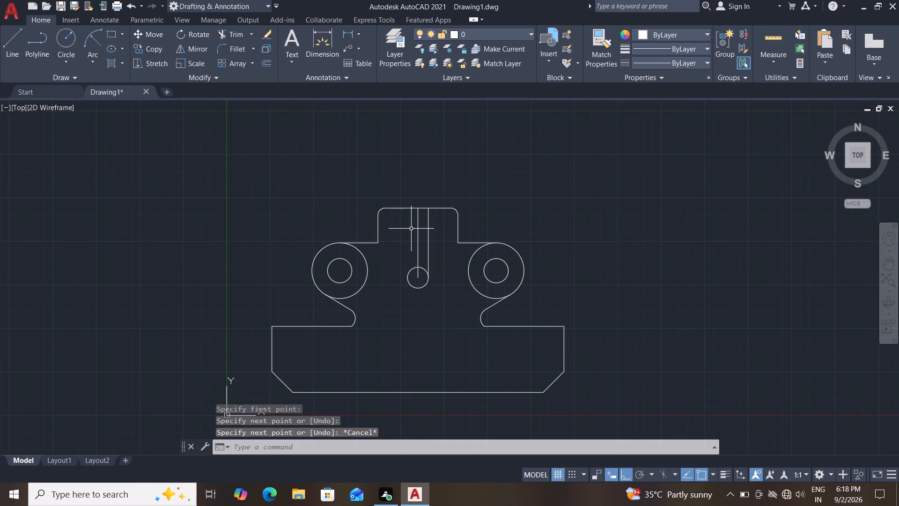
key("Return")
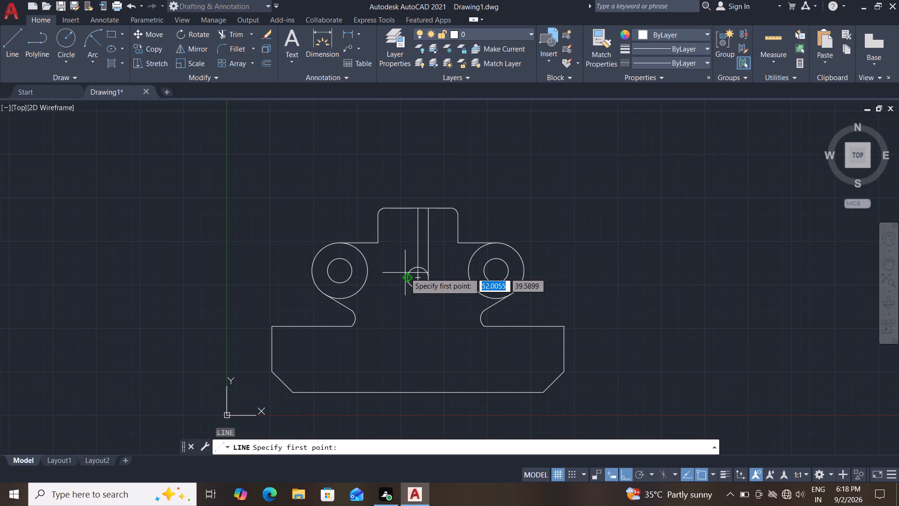
left_click(405, 273)
left_click(408, 207)
key("Escape")
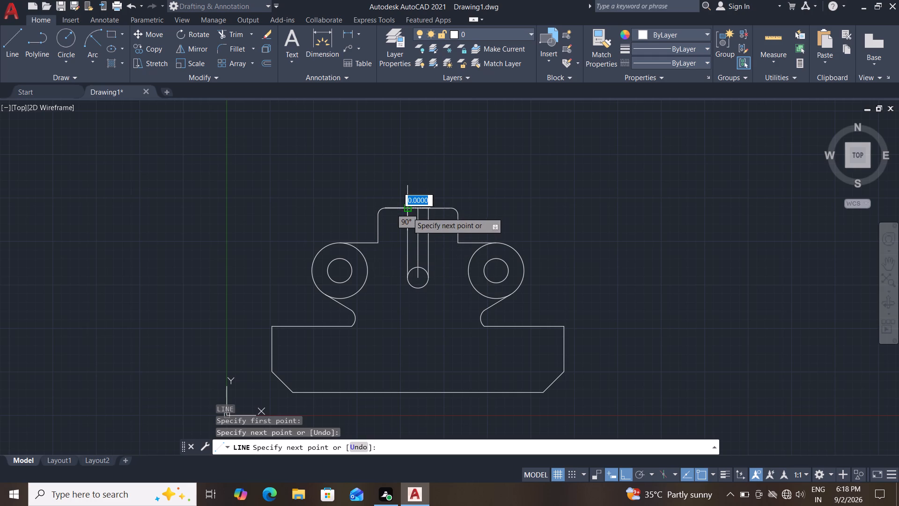
Delete the vertical centre line inside the slot.
left_click(419, 241)
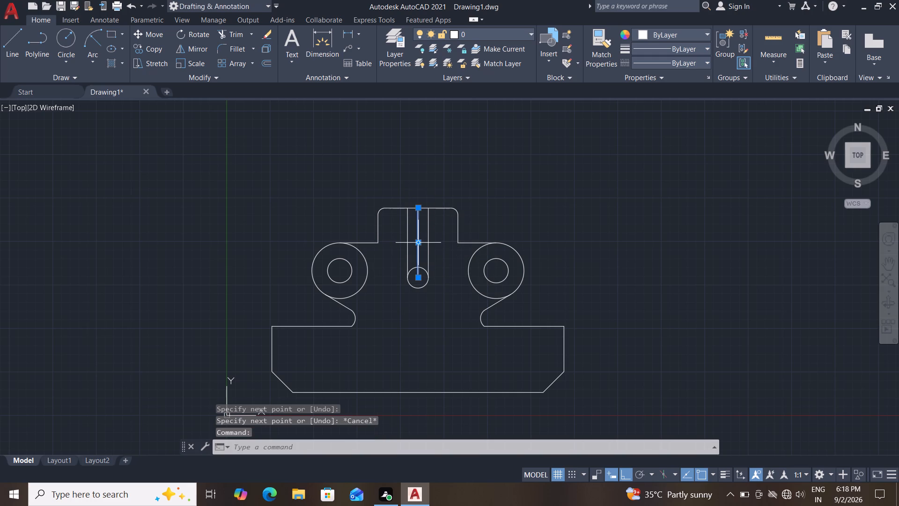
key("Delete")
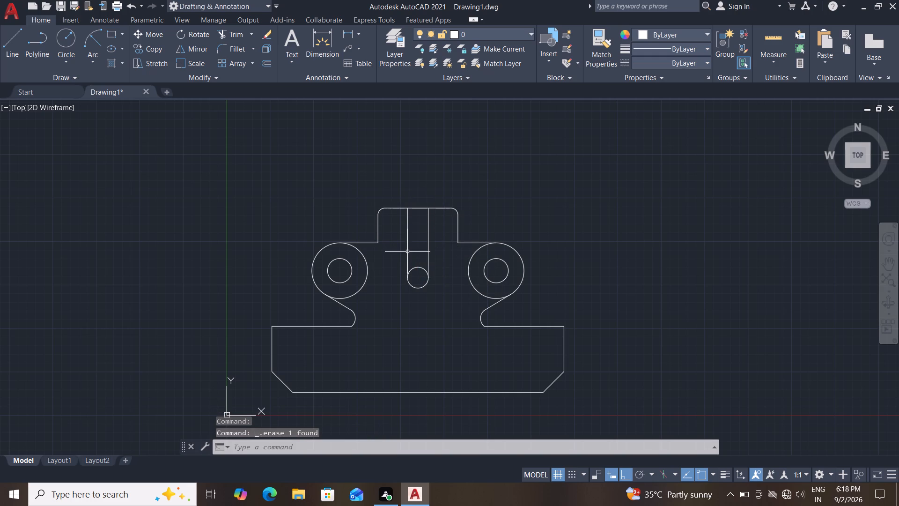
Trim the circle's upper half and the top edge segment between the slot sides to leave an open, round-bottomed slot.
type("tr")
key("Return")
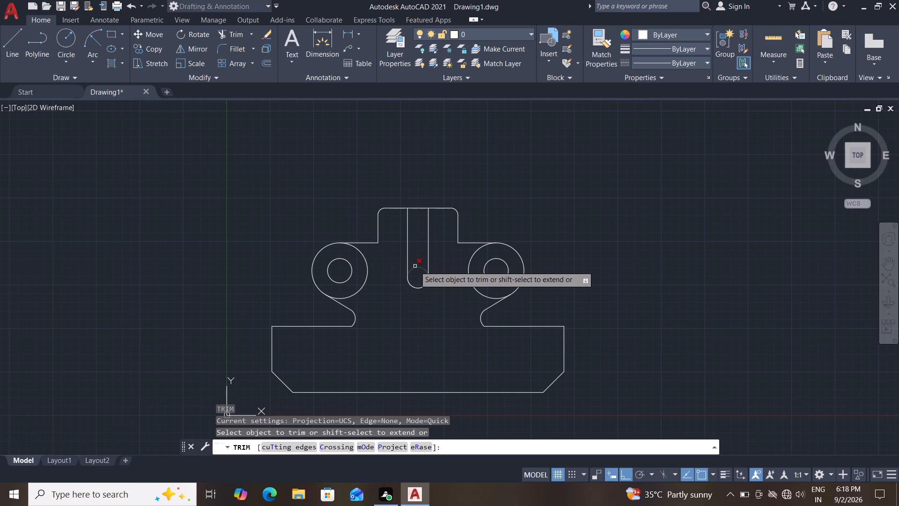
left_click(415, 266)
key("Escape")
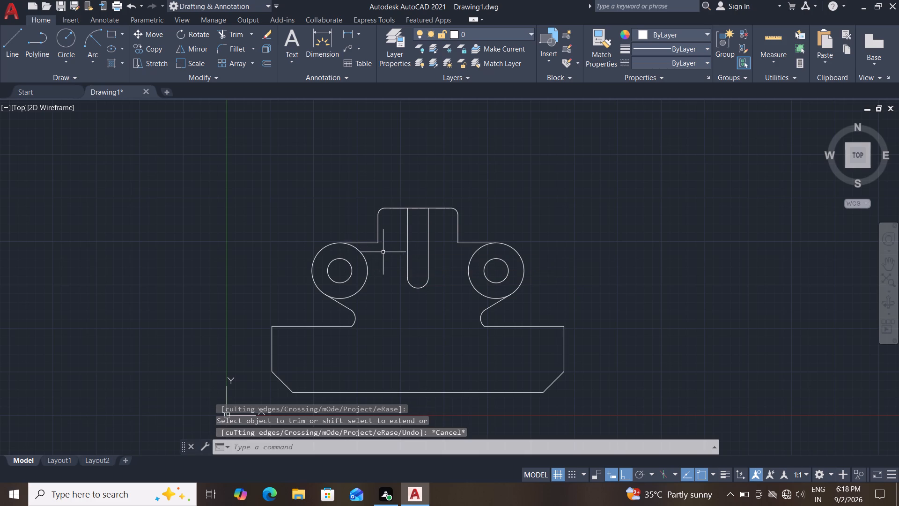
key("space")
left_click(420, 208)
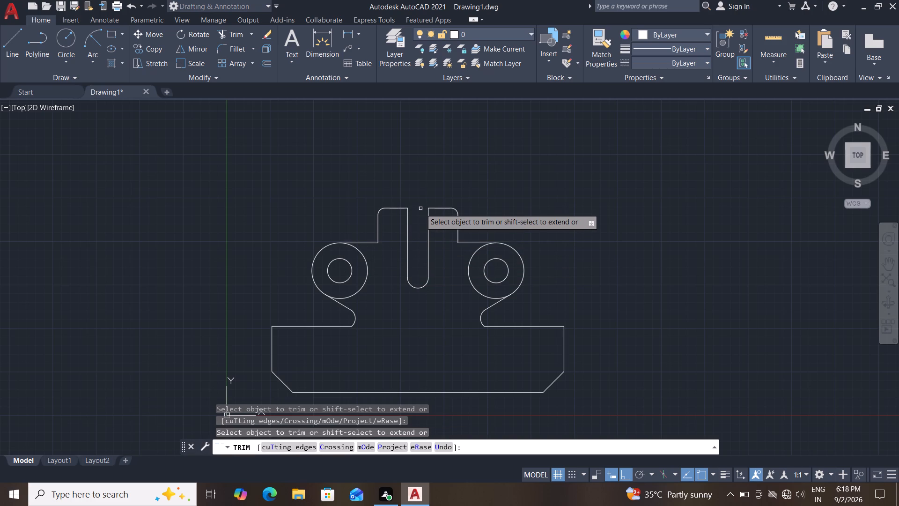
key("Escape")
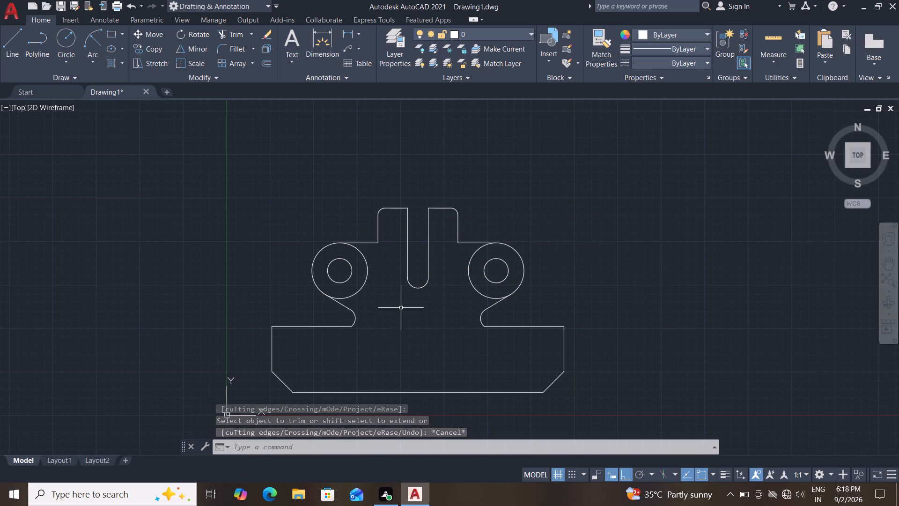
Trim the inner arcs of both bosses' outer circles so the bosses merge into the profile outline.
type("tt")
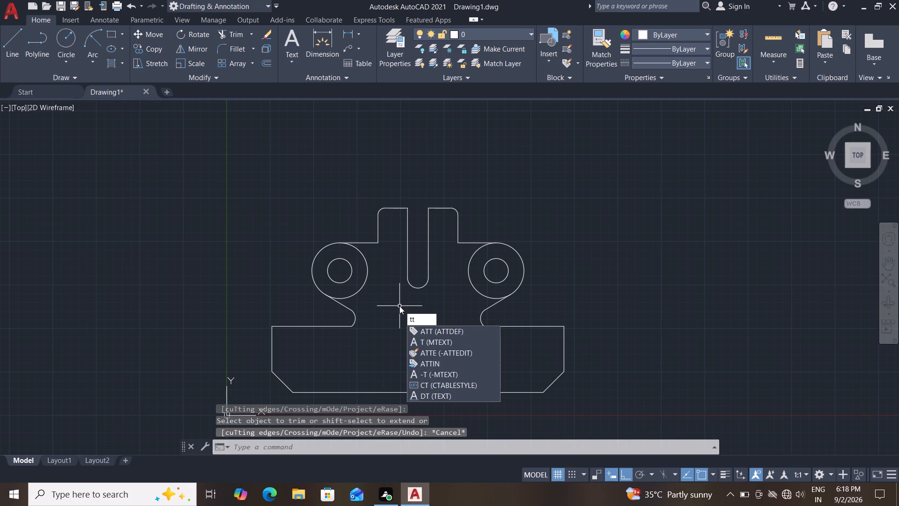
key("BackSpace")
key("t")
key("BackSpace")
key("r")
key("Return")
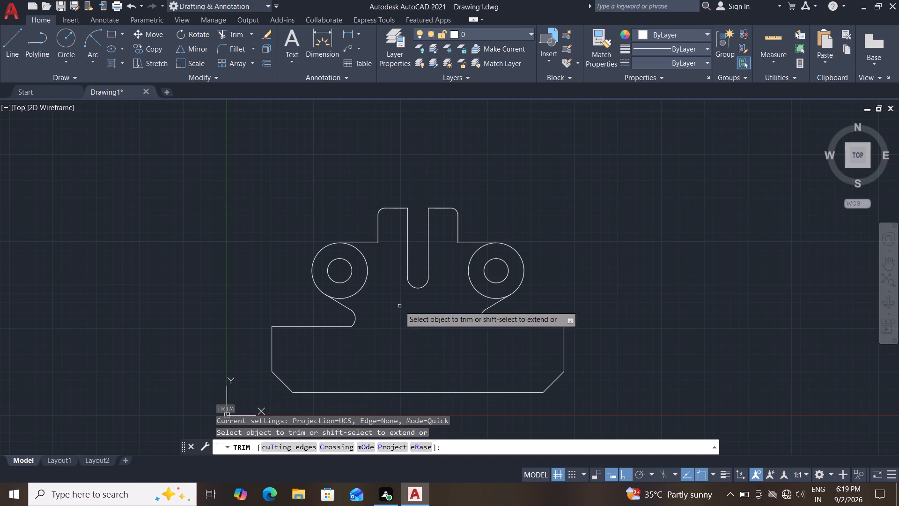
left_click(368, 272)
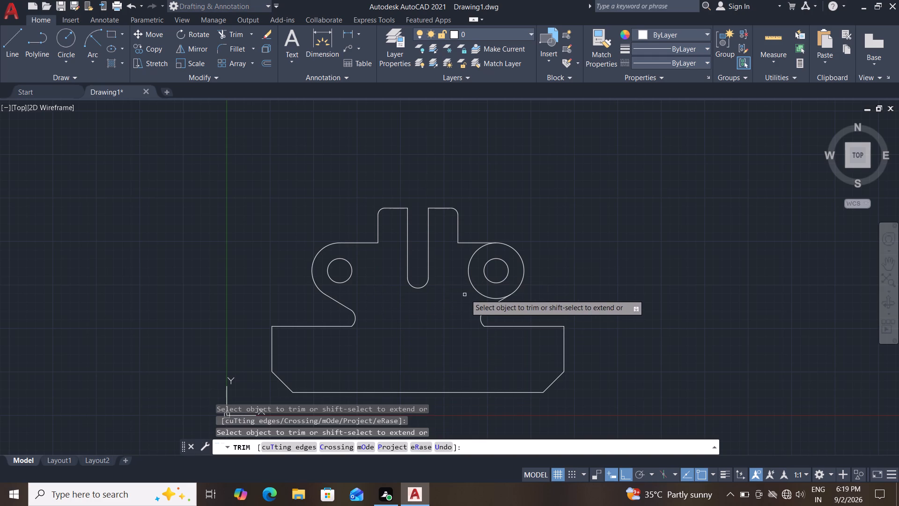
left_click(473, 285)
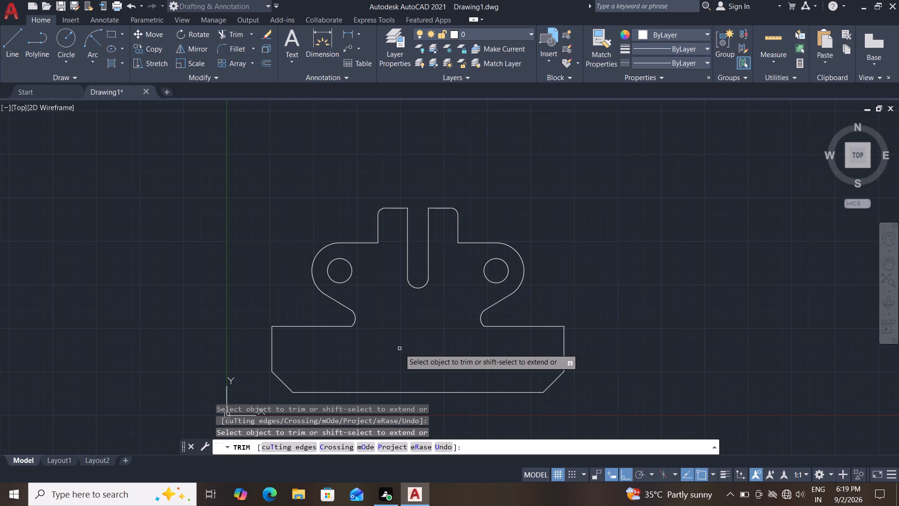
key("Escape")
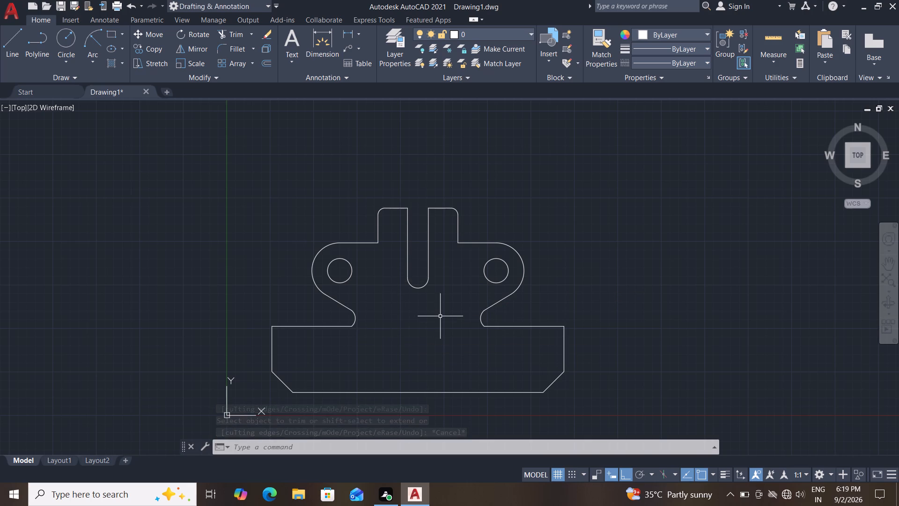
Load the ACAD_ISO02W100 (ISO dash) linetype into the drawing.
middle_click_drag(433, 343, 436, 324)
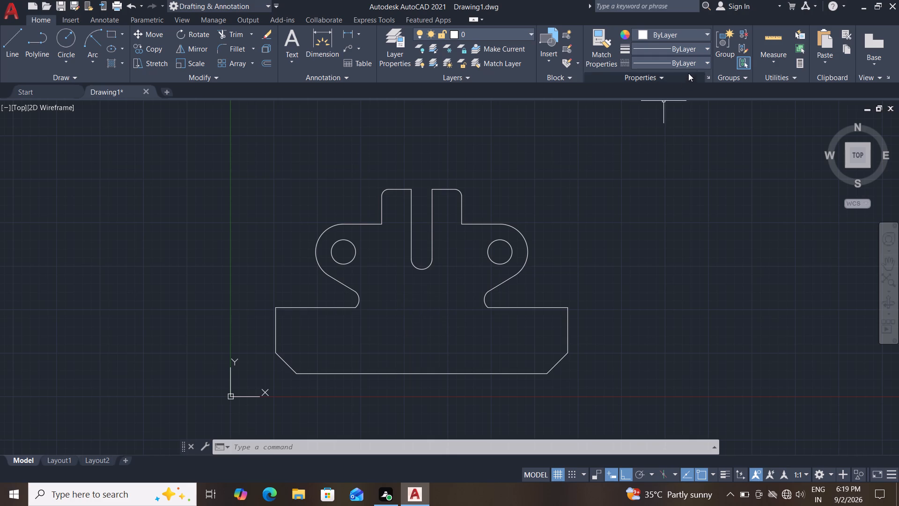
left_click(694, 60)
left_click(662, 119)
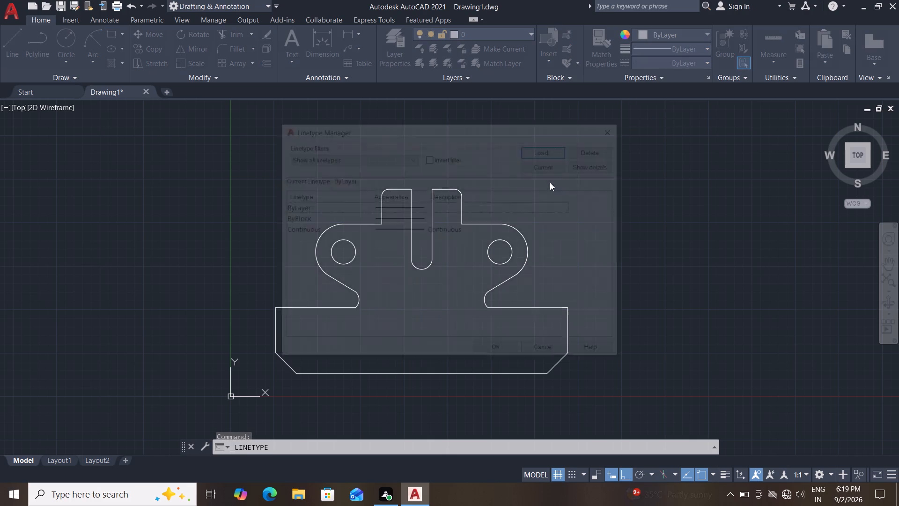
left_click(550, 147)
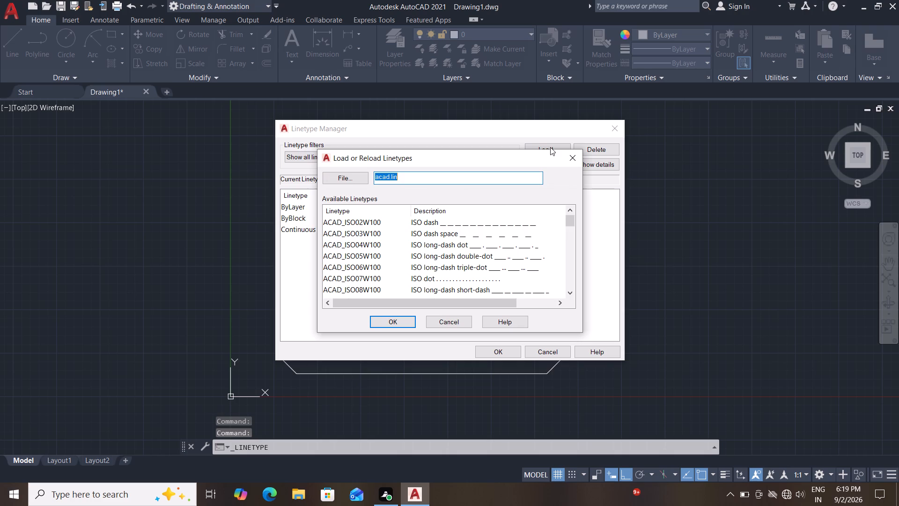
left_click(479, 225)
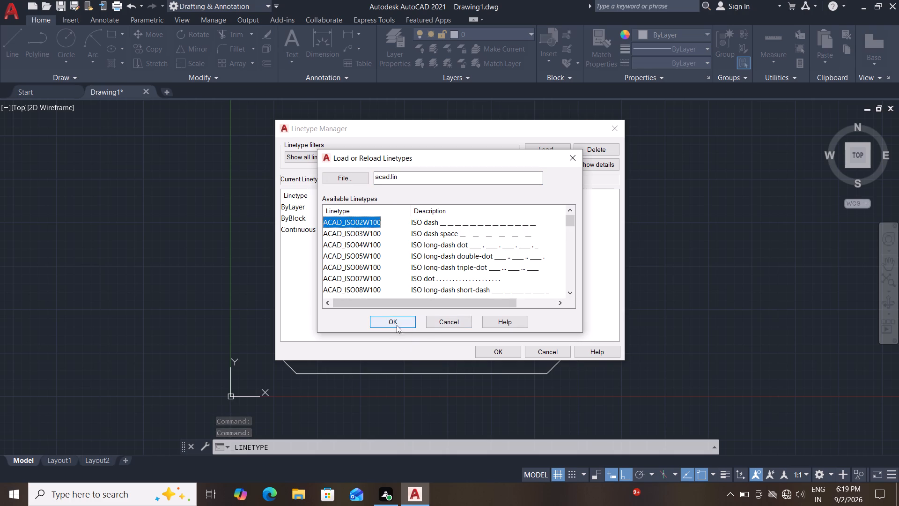
left_click(397, 323)
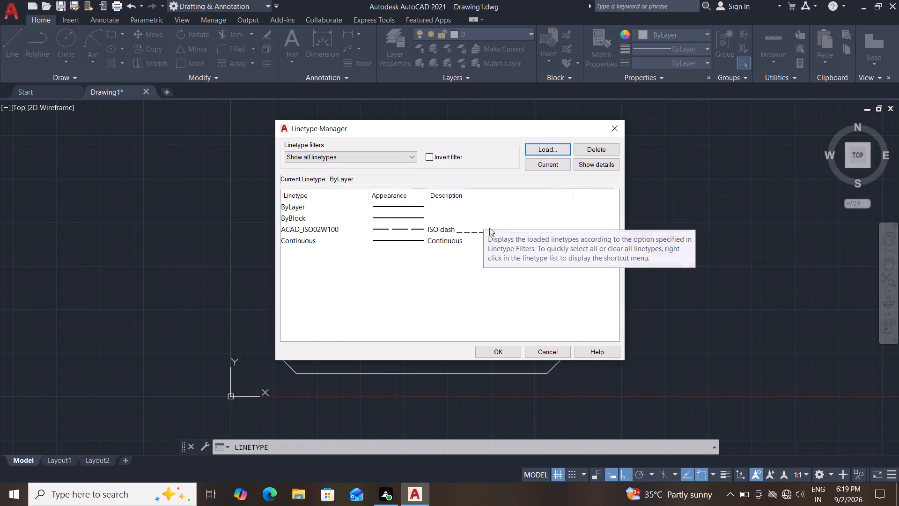
left_click(483, 230)
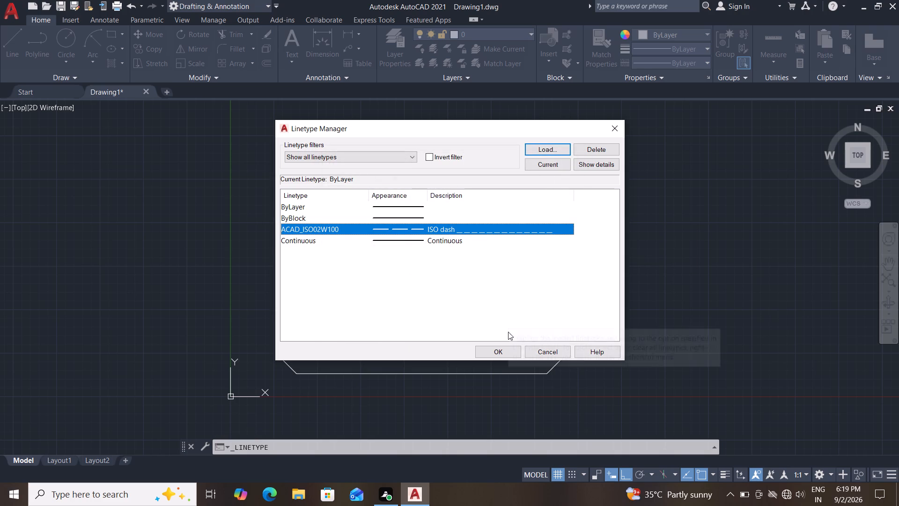
left_click(499, 353)
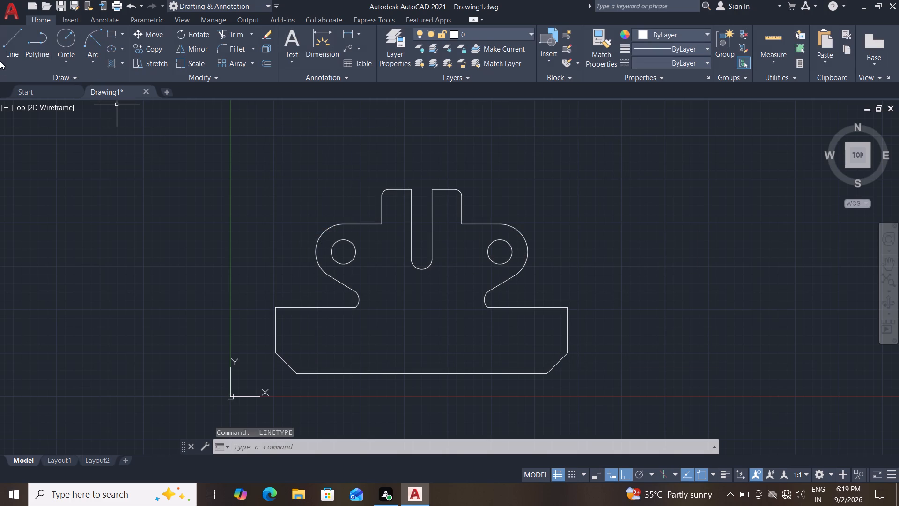
Set ACAD_ISO02W100 as the current linetype for drawing the dashed lines.
left_click(2, 46)
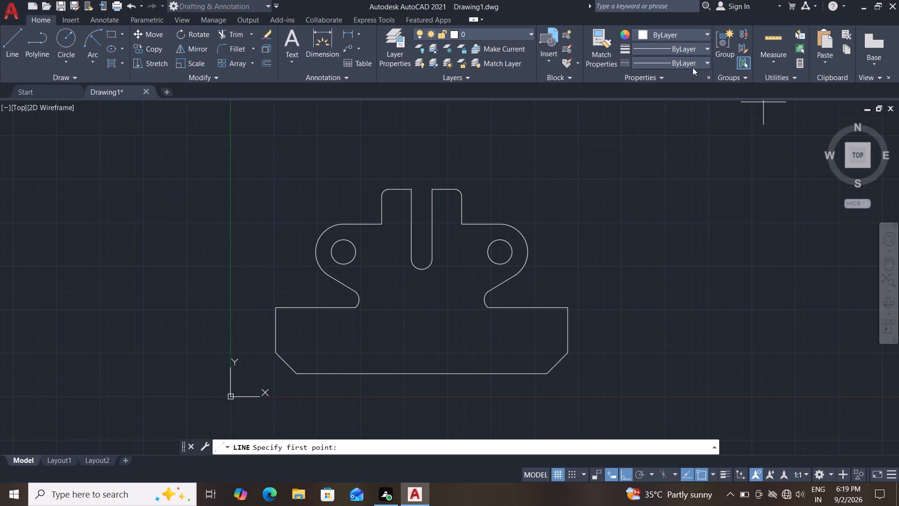
left_click(695, 60)
left_click(682, 102)
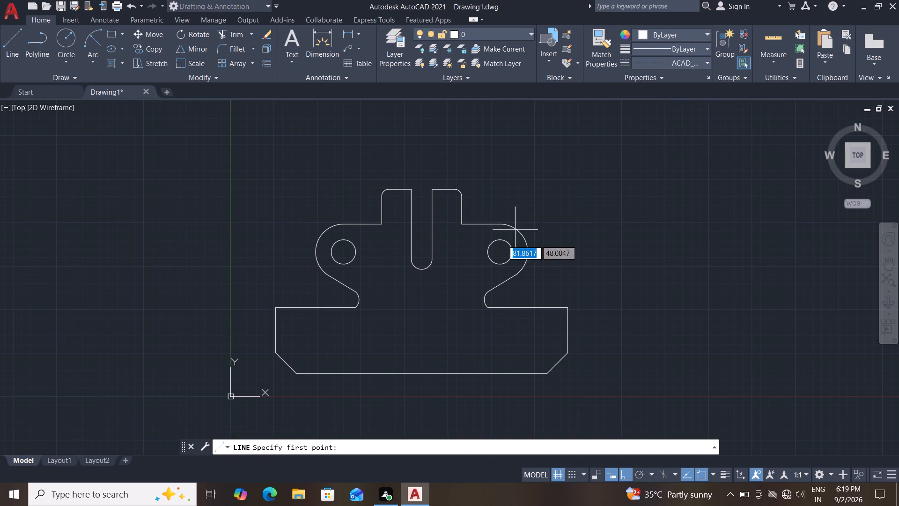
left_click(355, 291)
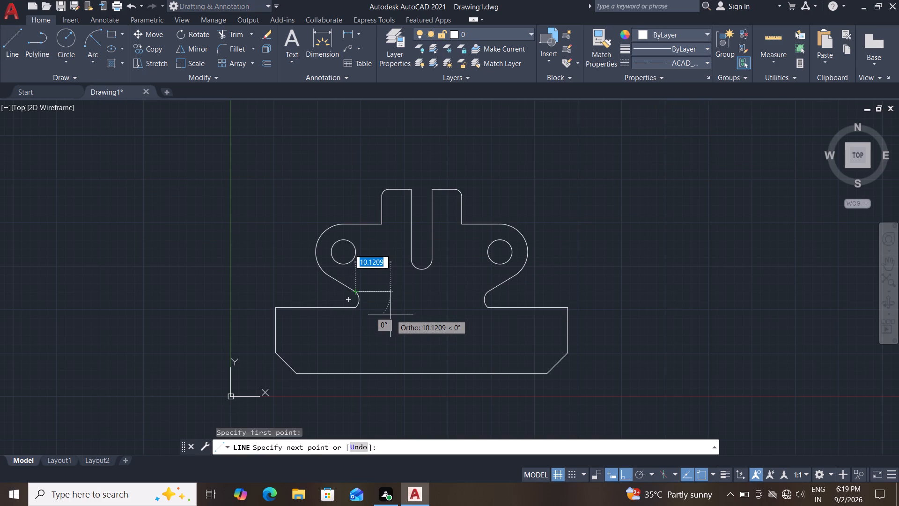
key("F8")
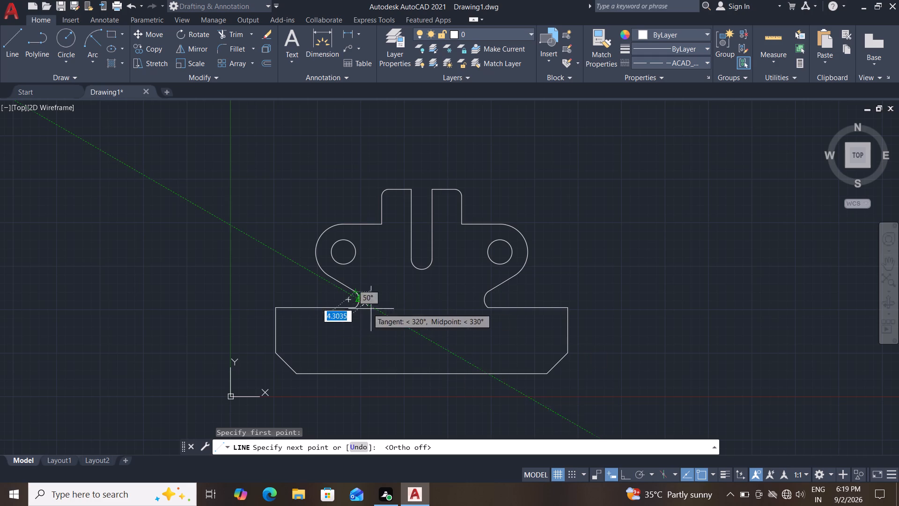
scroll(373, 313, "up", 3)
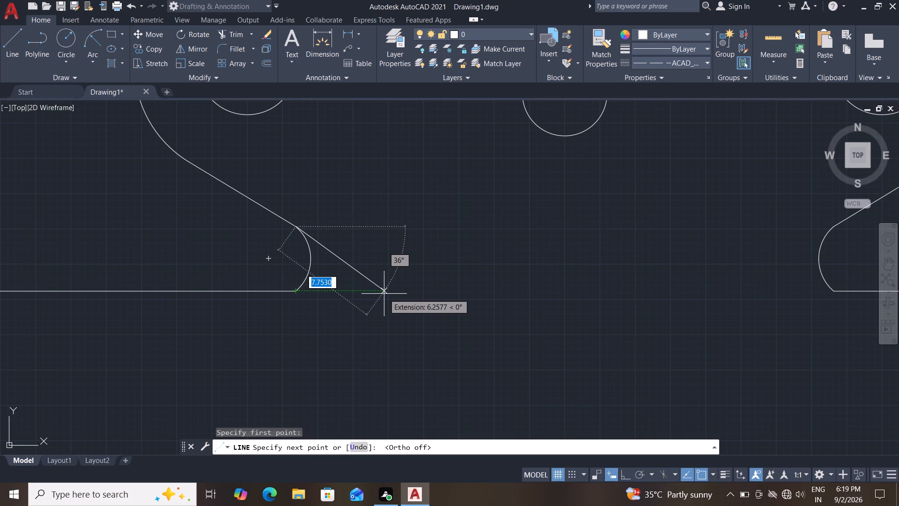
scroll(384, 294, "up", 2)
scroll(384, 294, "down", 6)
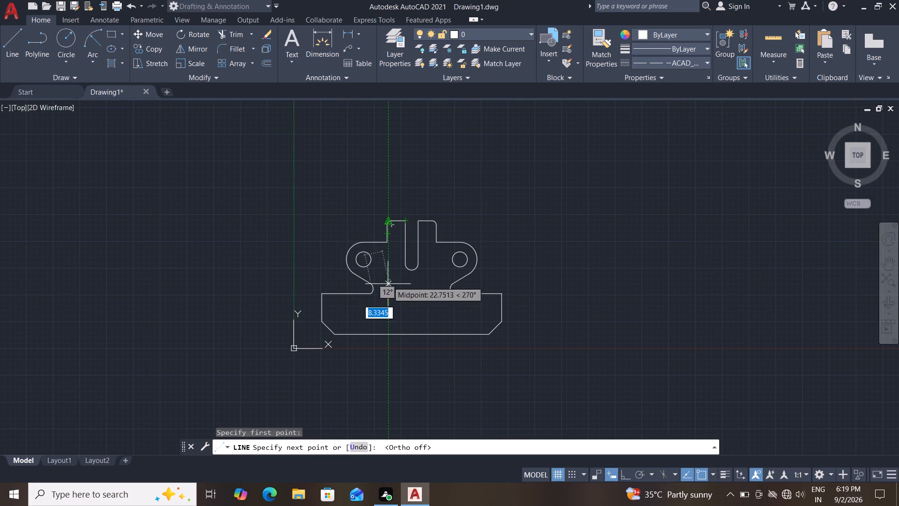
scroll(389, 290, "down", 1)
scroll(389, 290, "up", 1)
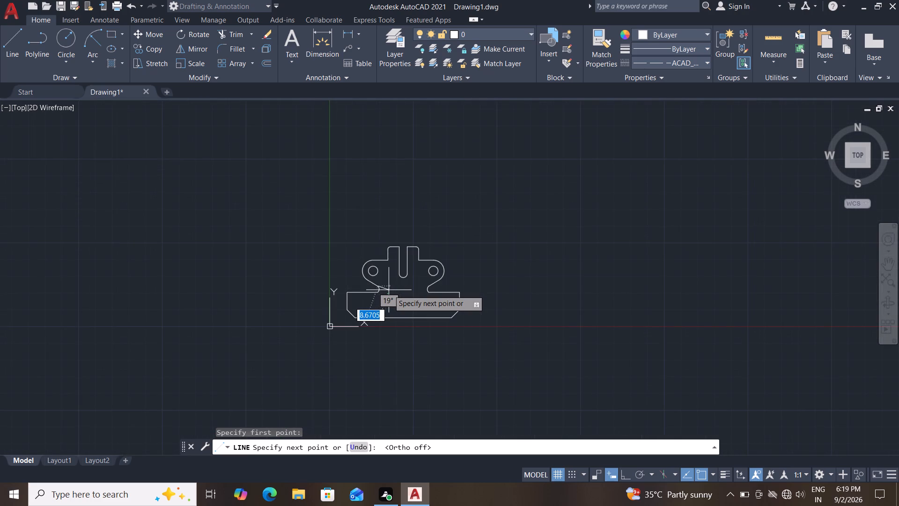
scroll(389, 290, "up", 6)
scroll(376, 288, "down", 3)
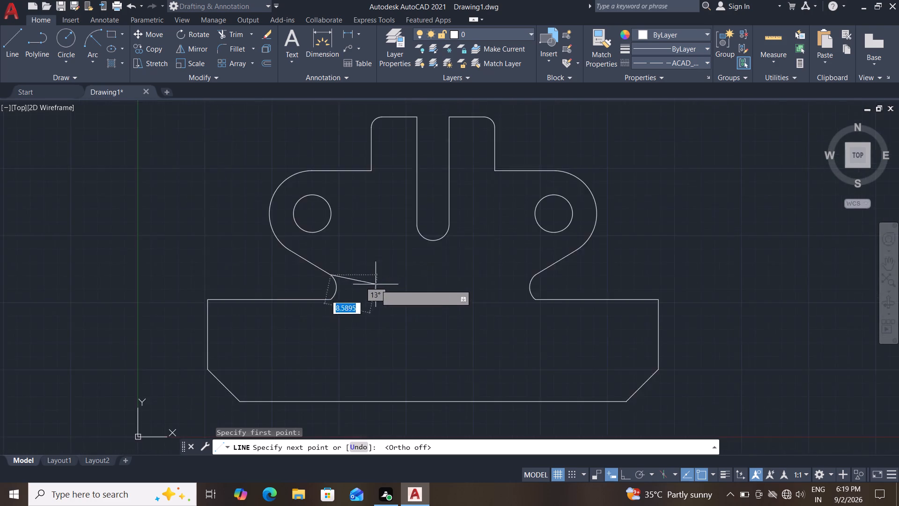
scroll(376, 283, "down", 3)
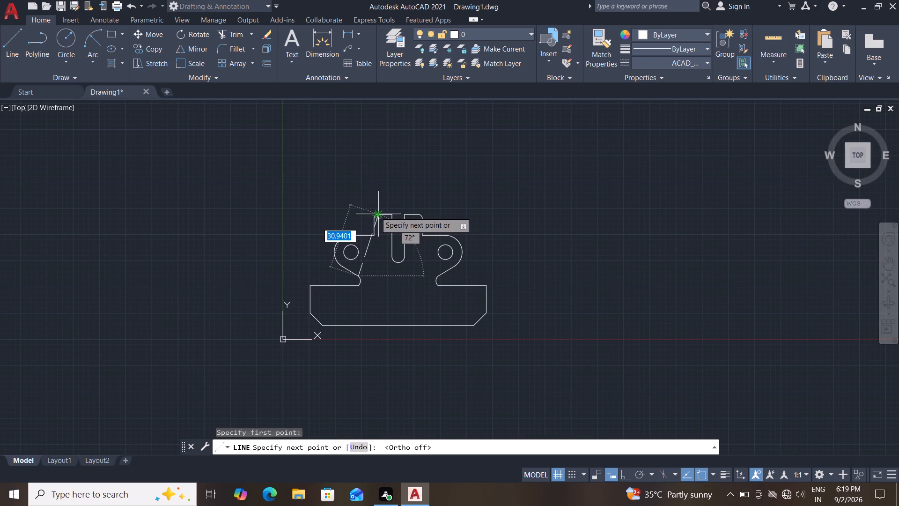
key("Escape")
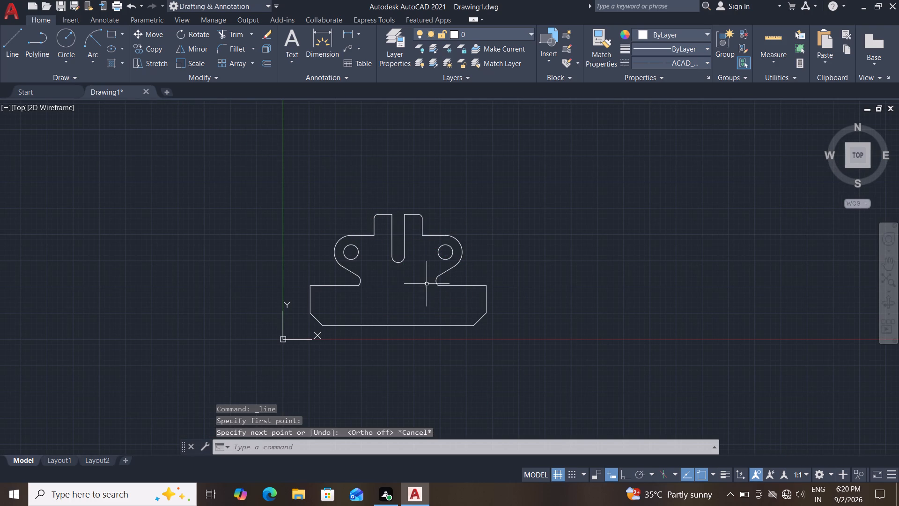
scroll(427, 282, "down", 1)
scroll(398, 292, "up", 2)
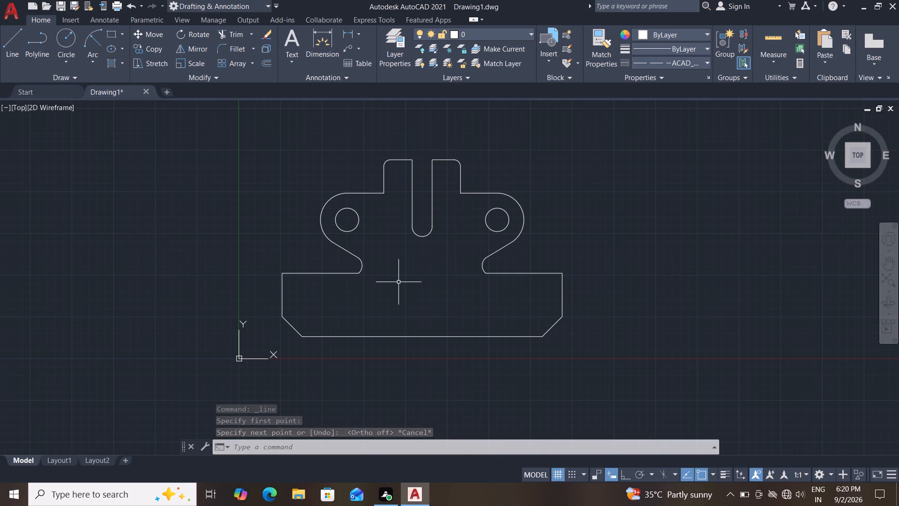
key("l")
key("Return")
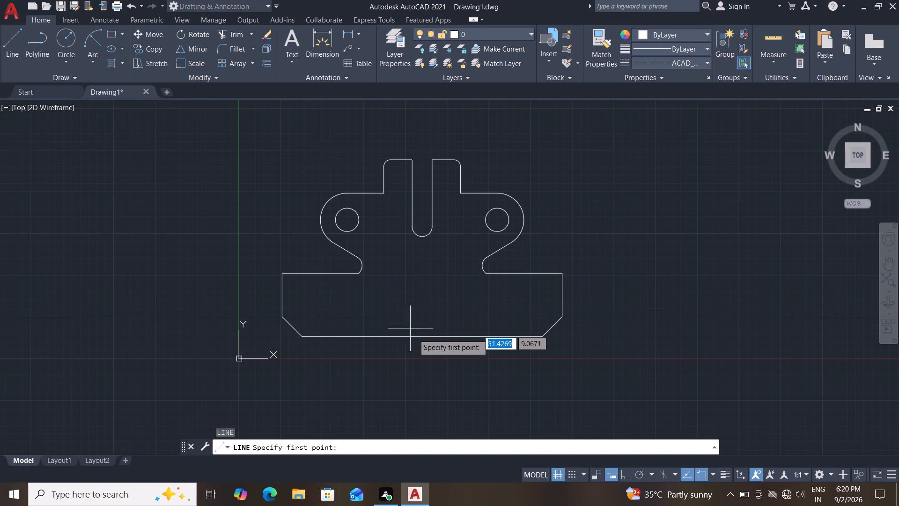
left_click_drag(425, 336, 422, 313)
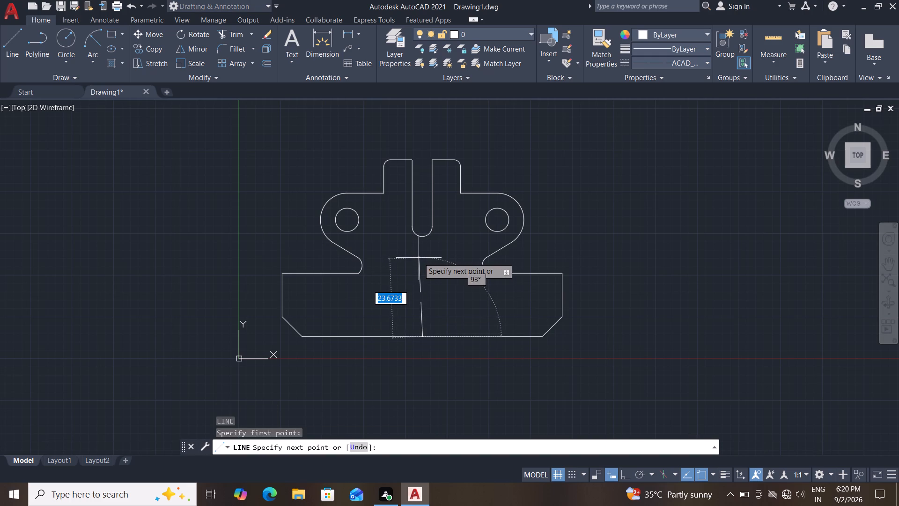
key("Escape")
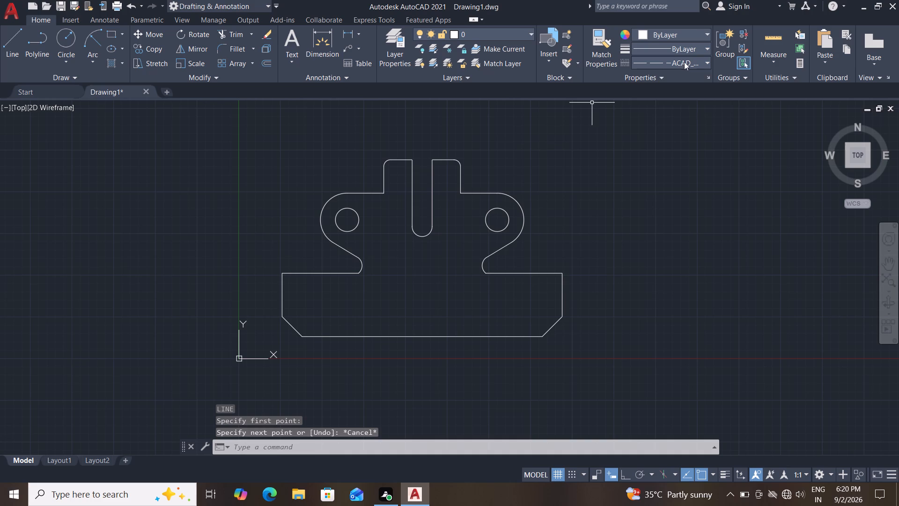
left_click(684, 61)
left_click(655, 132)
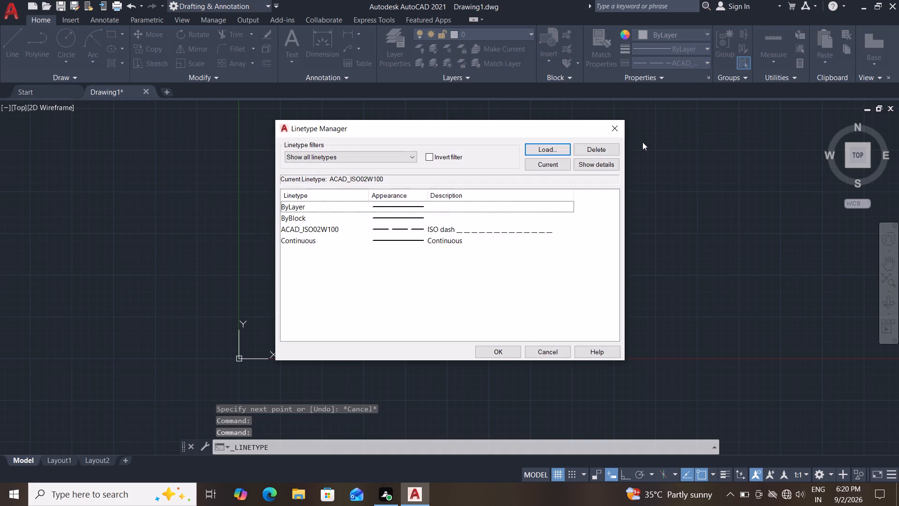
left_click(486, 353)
Draw a dashed vertical centre line about 66 units long from the bottom edge's midpoint up past the slot opening.
left_click_drag(14, 38, 15, 42)
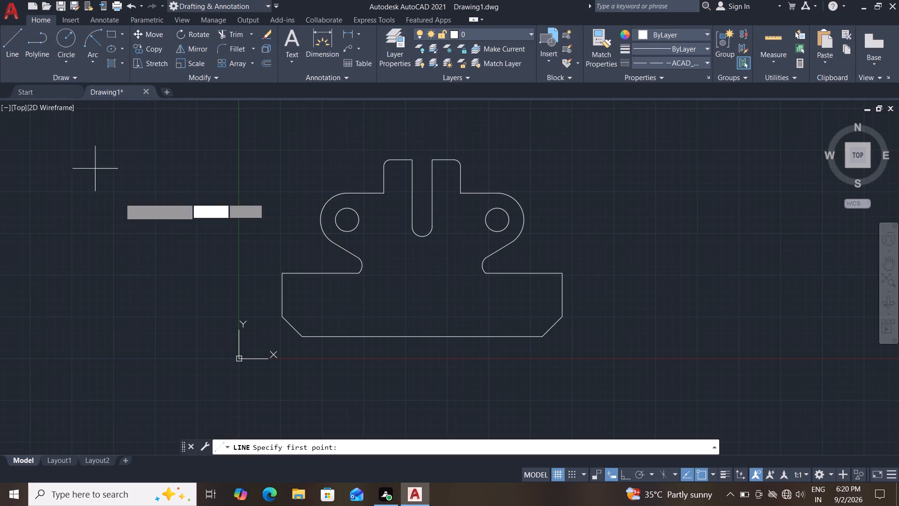
left_click_drag(422, 337, 428, 295)
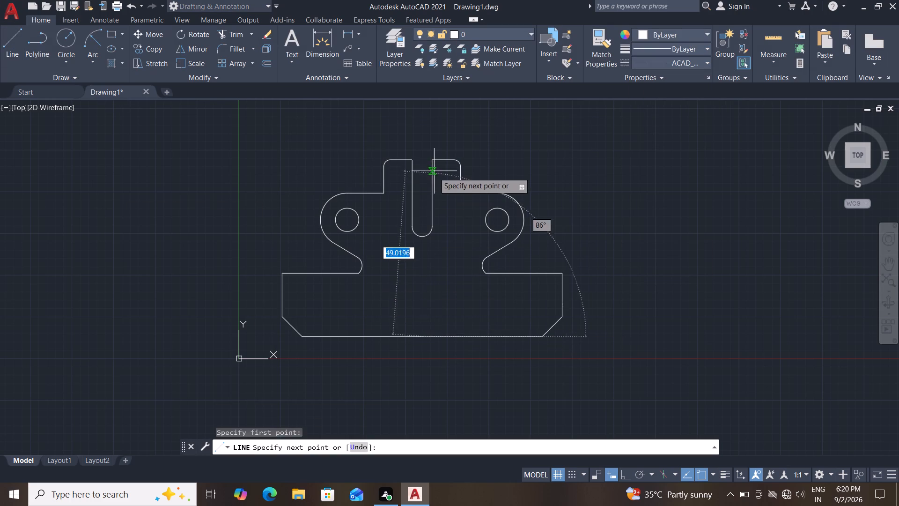
left_click(423, 116)
key("Escape")
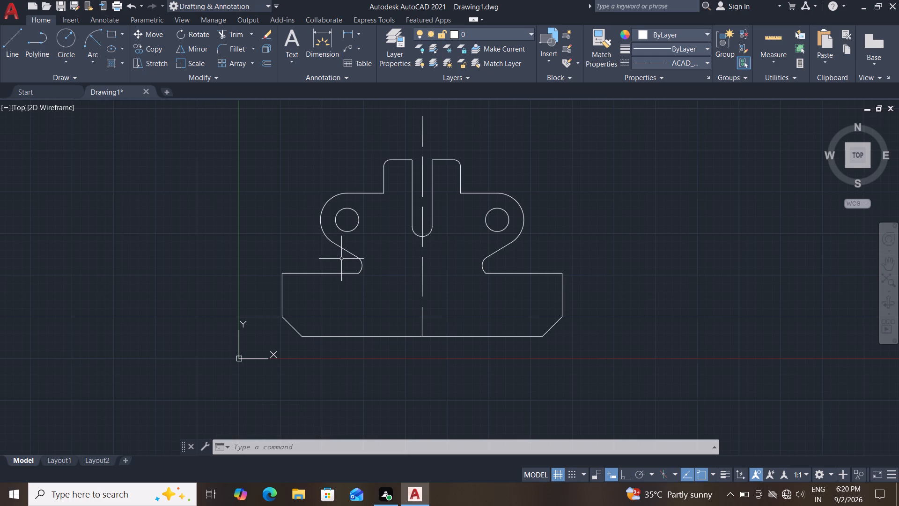
With Ortho on, draw dashed lines at base-top height: 11.5 units left from the centre line, then 23 units back to the right.
key("l")
key("Return")
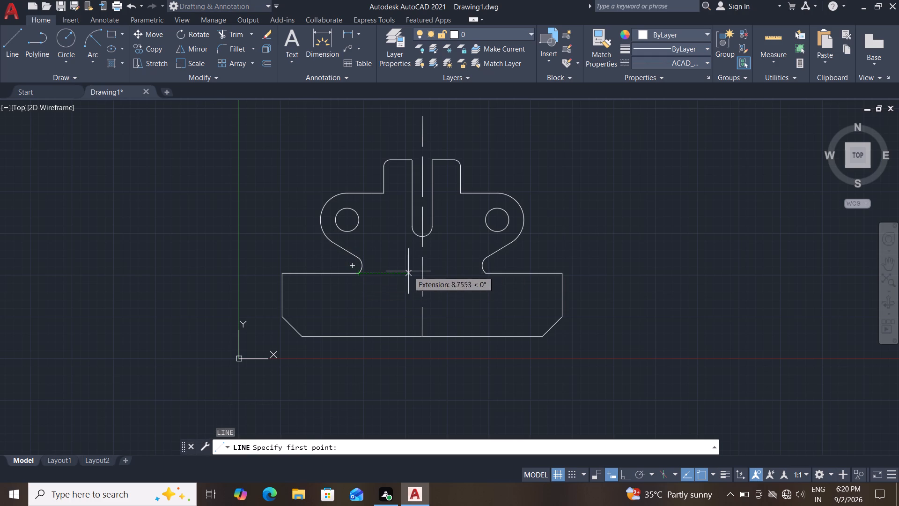
left_click(421, 271)
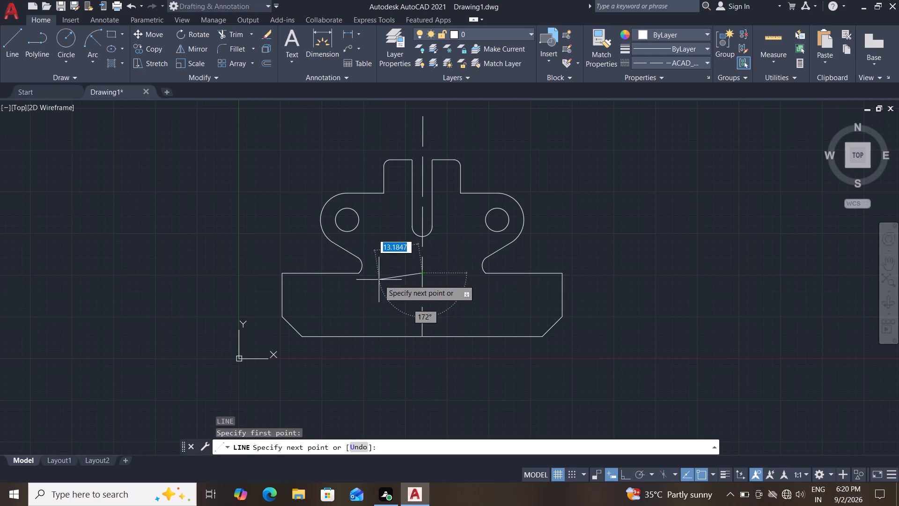
key("F8")
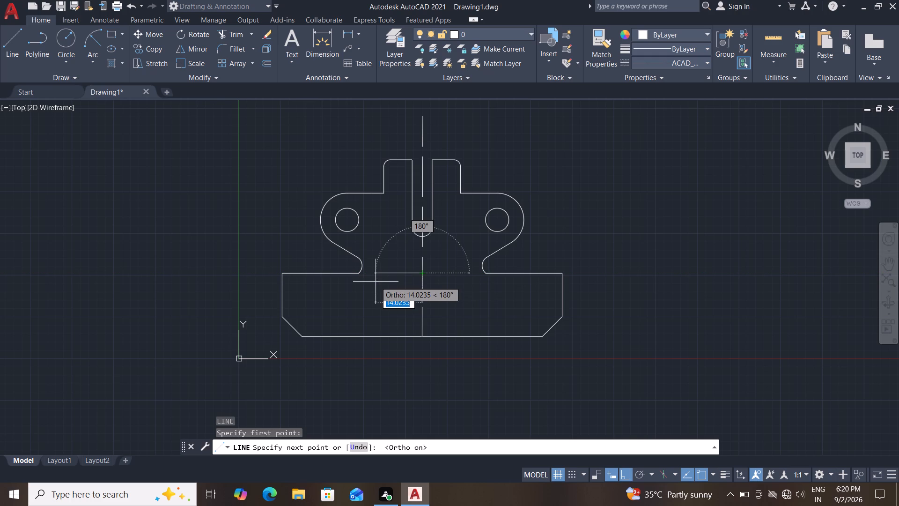
type("11.5")
key("Return")
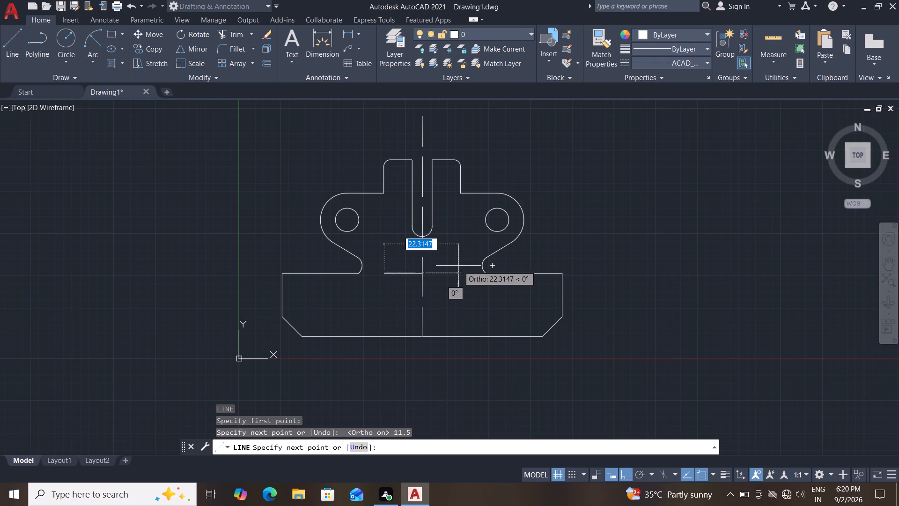
type("23")
key("Return")
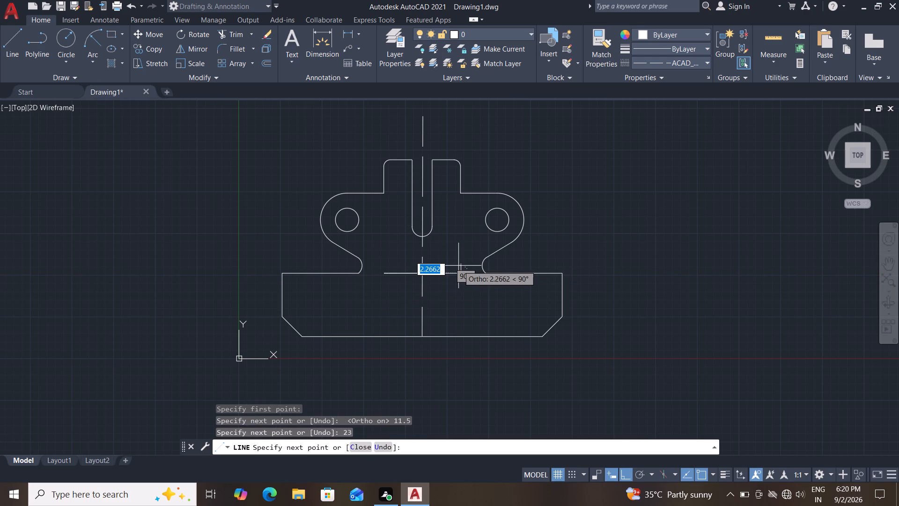
key("Escape")
scroll(449, 279, "down", 1)
scroll(449, 279, "up", 2)
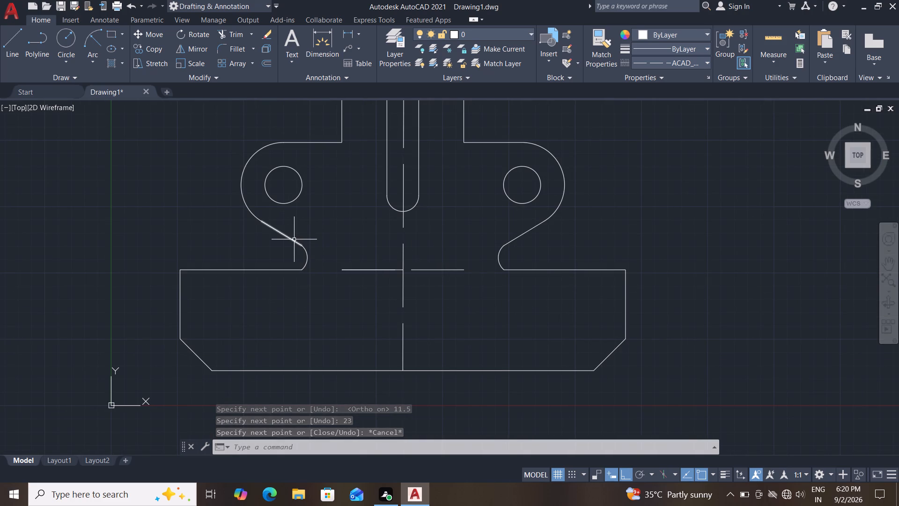
Extend the left boss's sloped edge and the base's left top edge to the vertical centre line.
key("l")
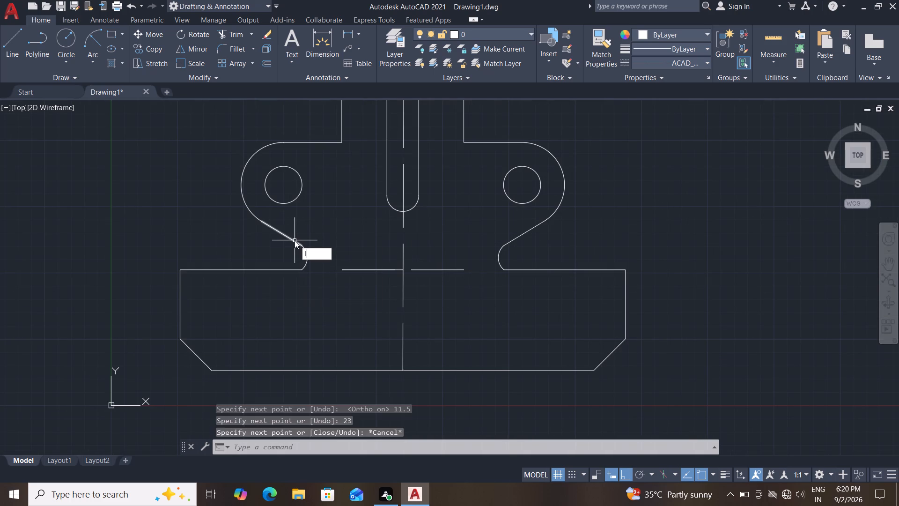
key("Return")
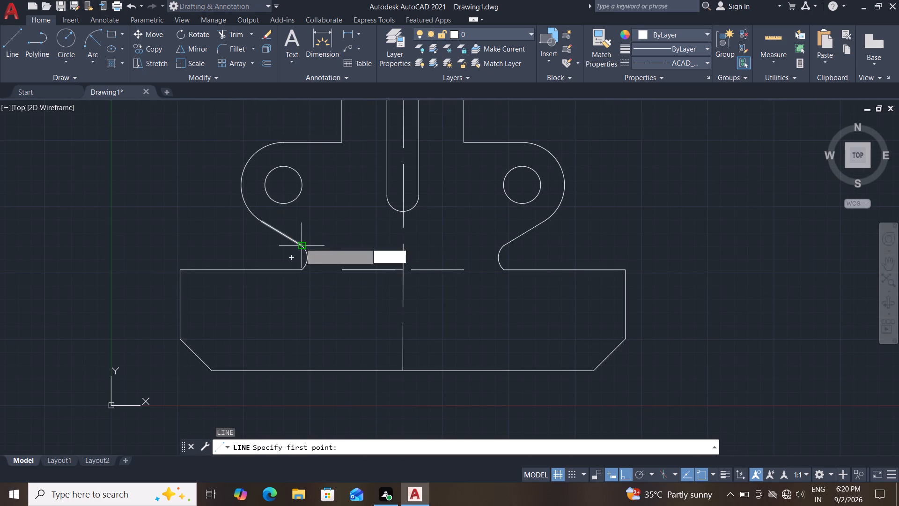
key("Escape")
type("ex")
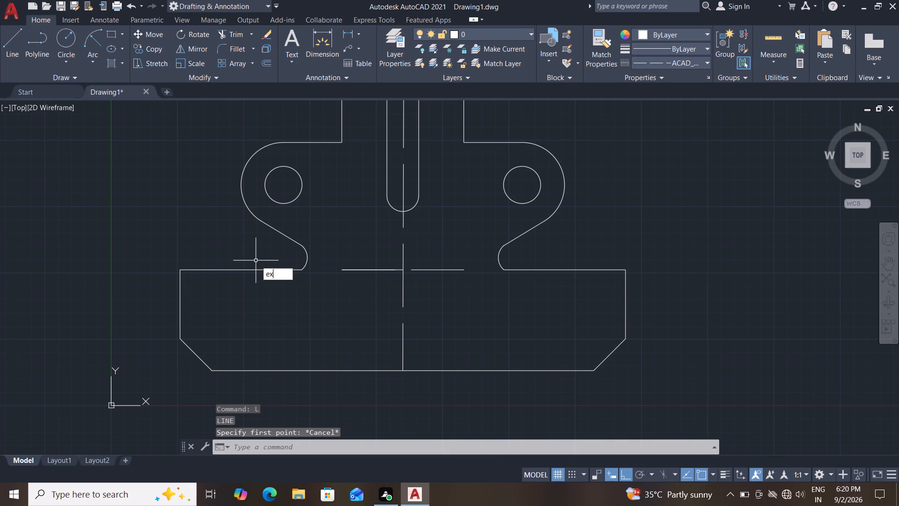
key("Return")
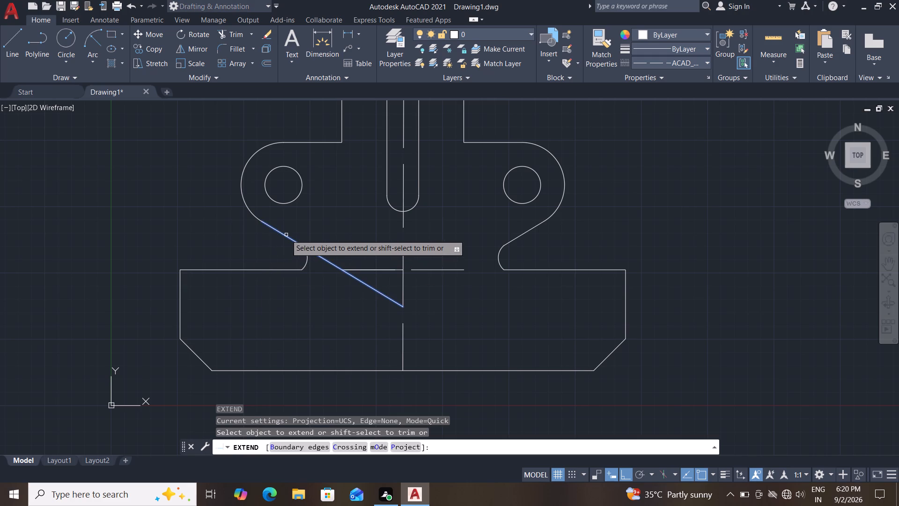
left_click(286, 235)
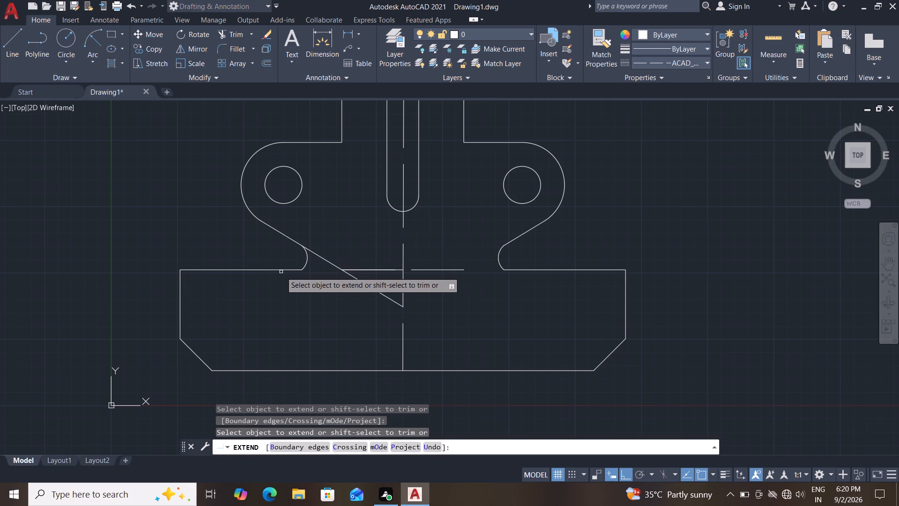
left_click(283, 271)
key("Escape")
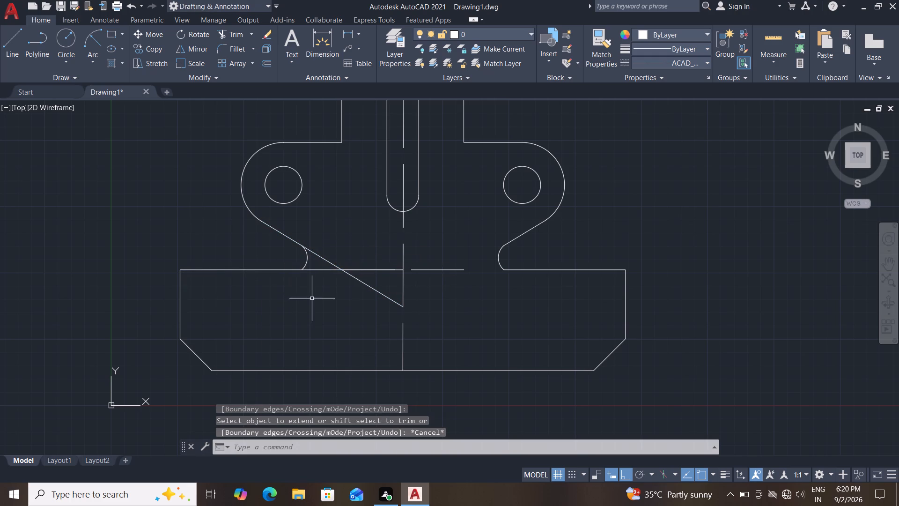
Trim the extended sloped line below the base's top edge and the overlapping horizontal segment left of the centre line.
scroll(361, 278, "down", 1)
scroll(361, 278, "up", 1)
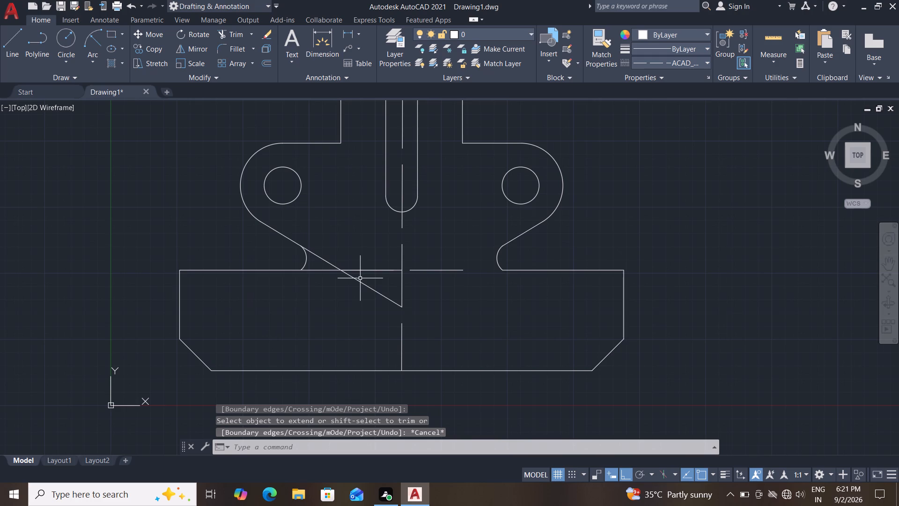
type("tr")
key("Return")
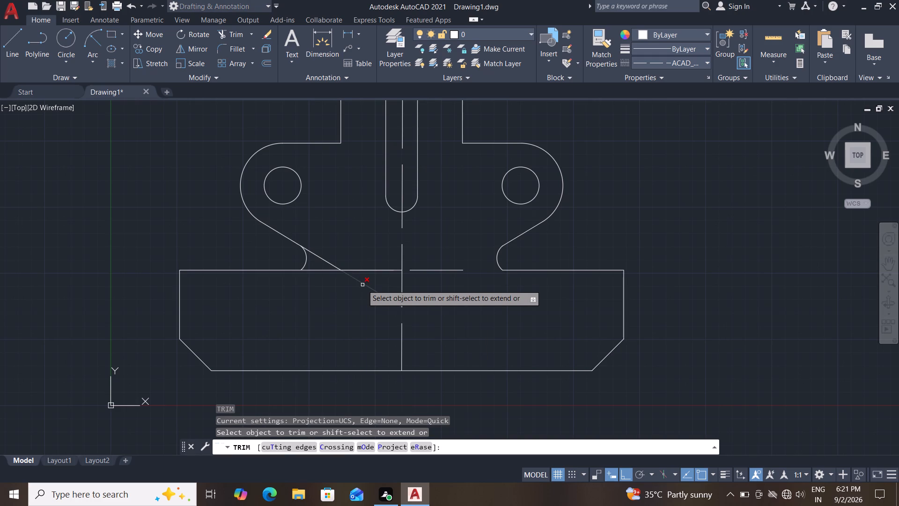
left_click(362, 285)
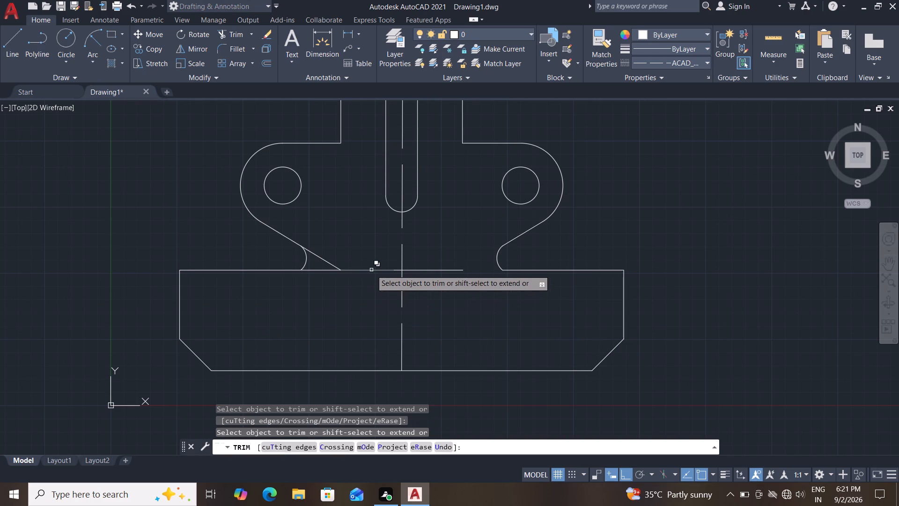
left_click(371, 270)
key("Escape")
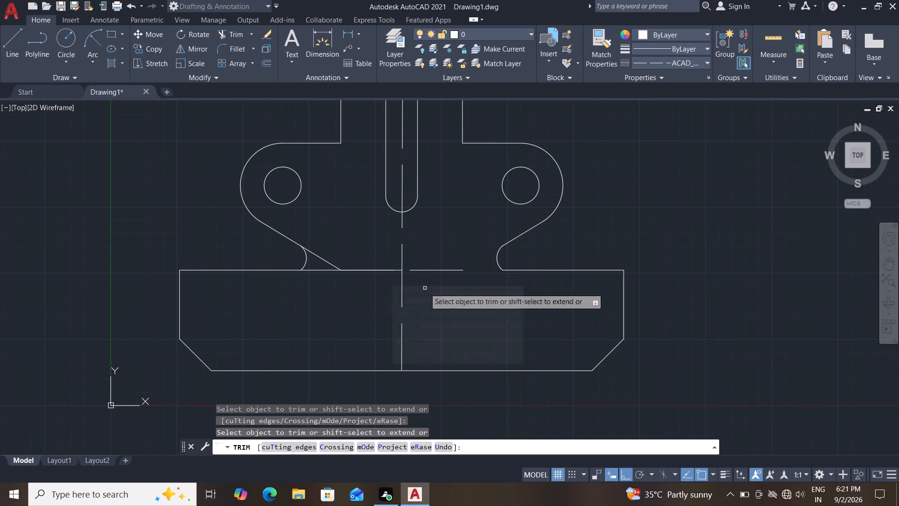
key("Escape")
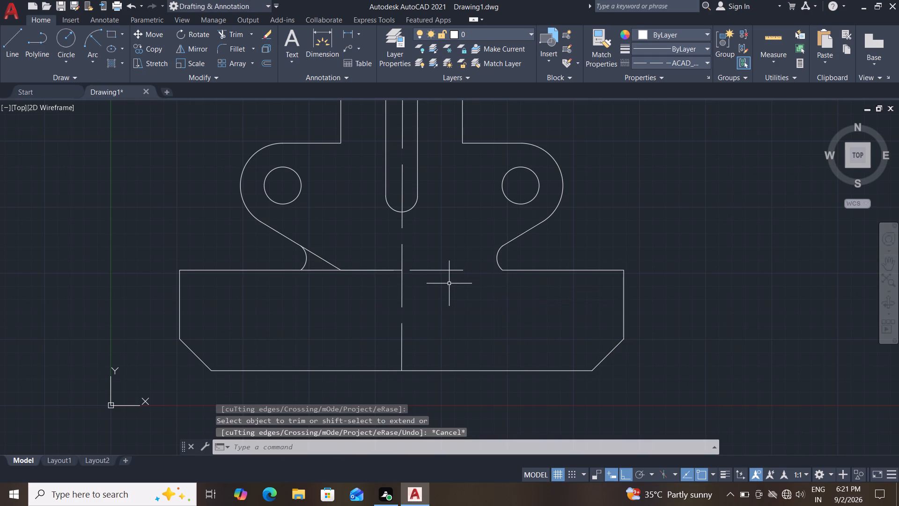
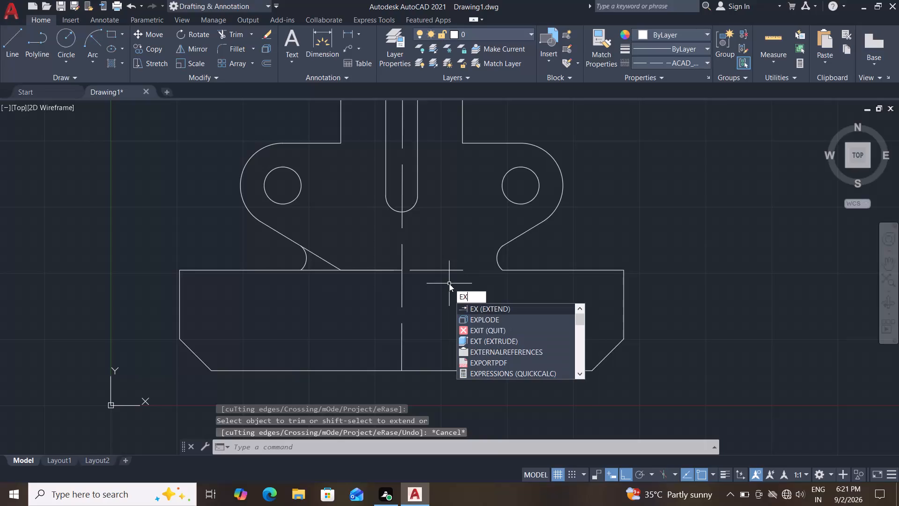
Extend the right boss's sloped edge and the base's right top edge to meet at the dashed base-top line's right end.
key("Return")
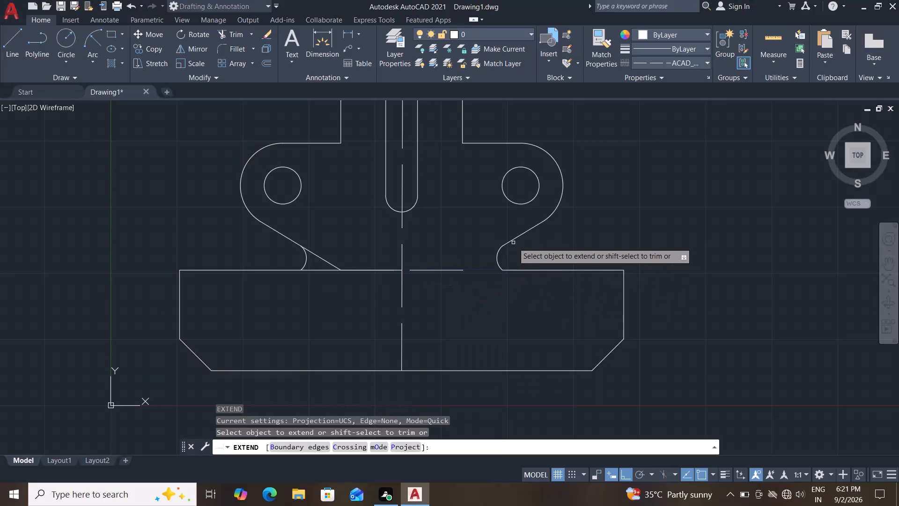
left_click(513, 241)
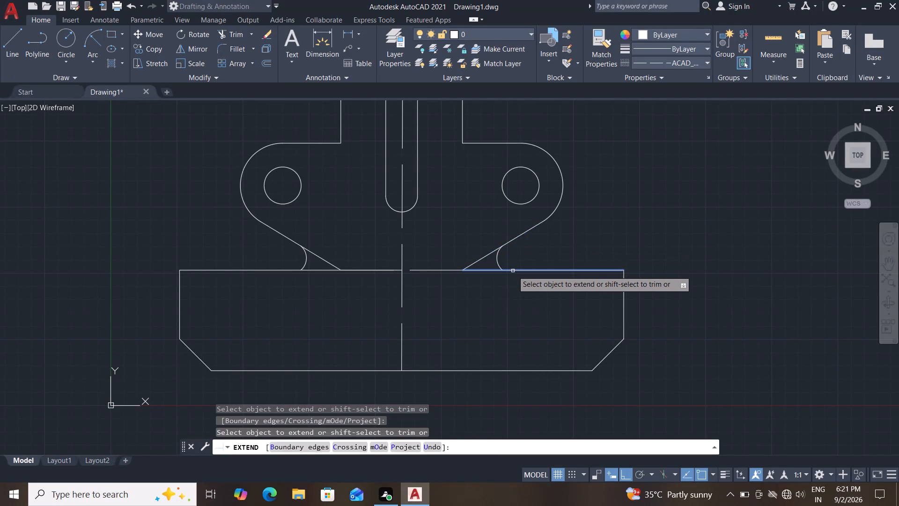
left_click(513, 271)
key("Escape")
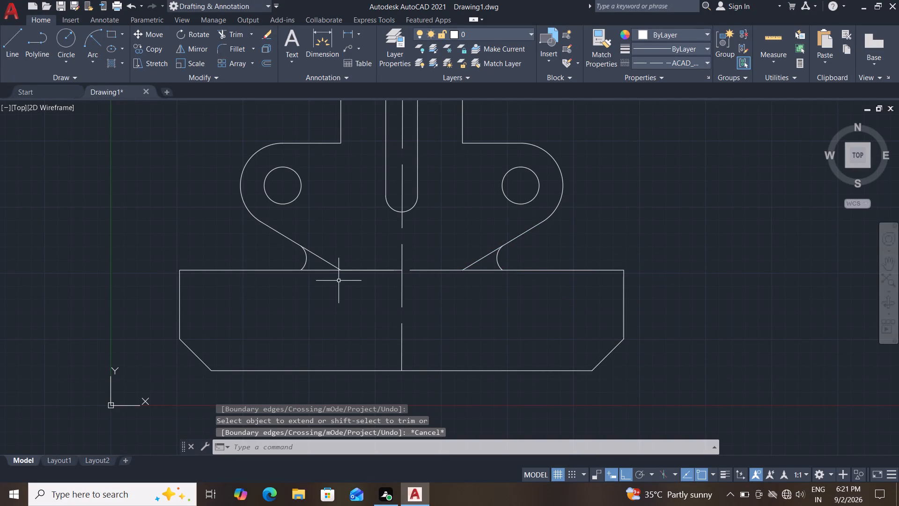
Draw dashed lines from the left sloped edge's foot to the left fillet arc's upper end and, about 7.57 units long, to its lower end.
left_click(324, 260)
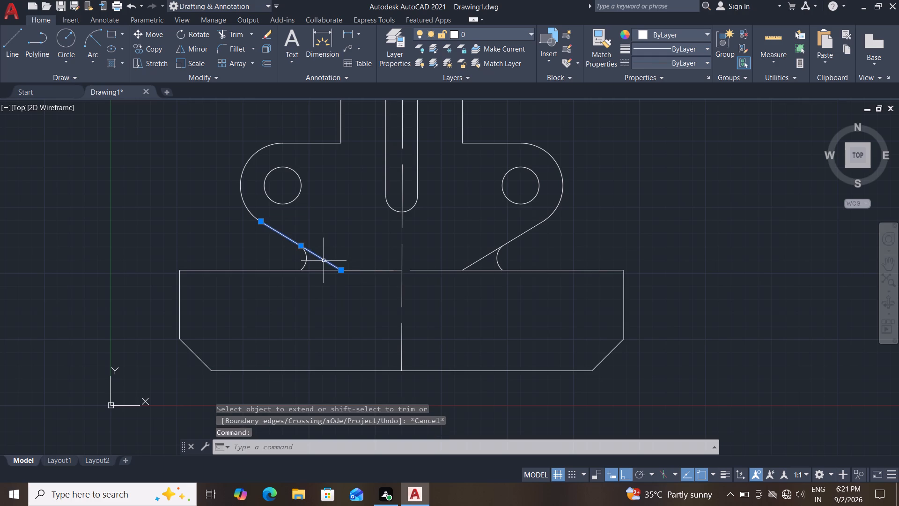
key("Escape")
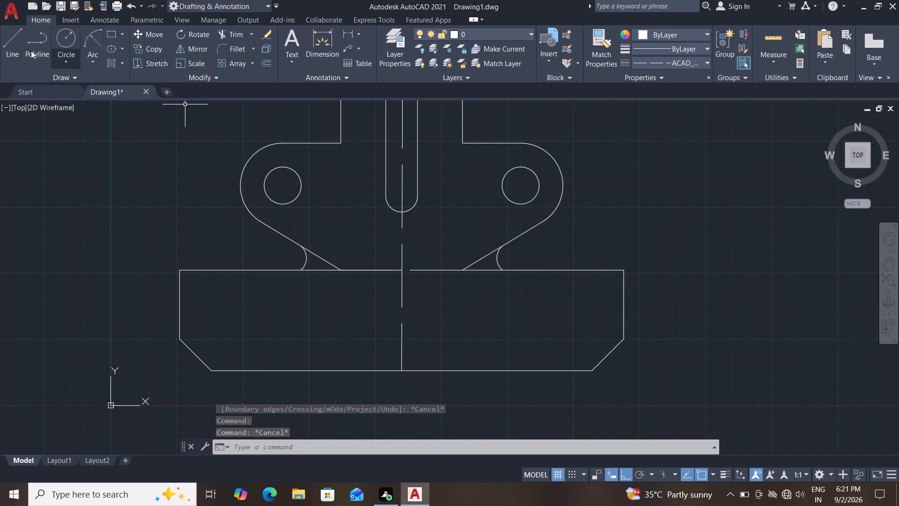
left_click_drag(13, 37, 14, 42)
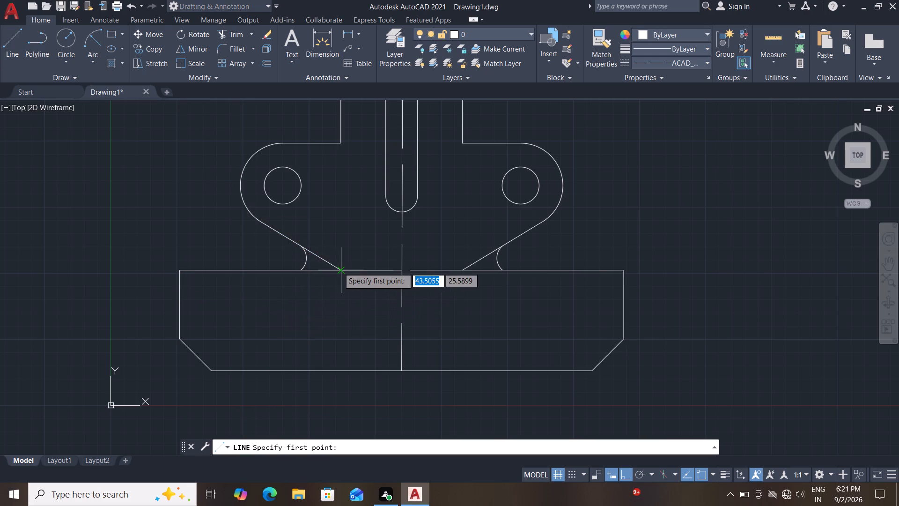
left_click(340, 268)
left_click(303, 245)
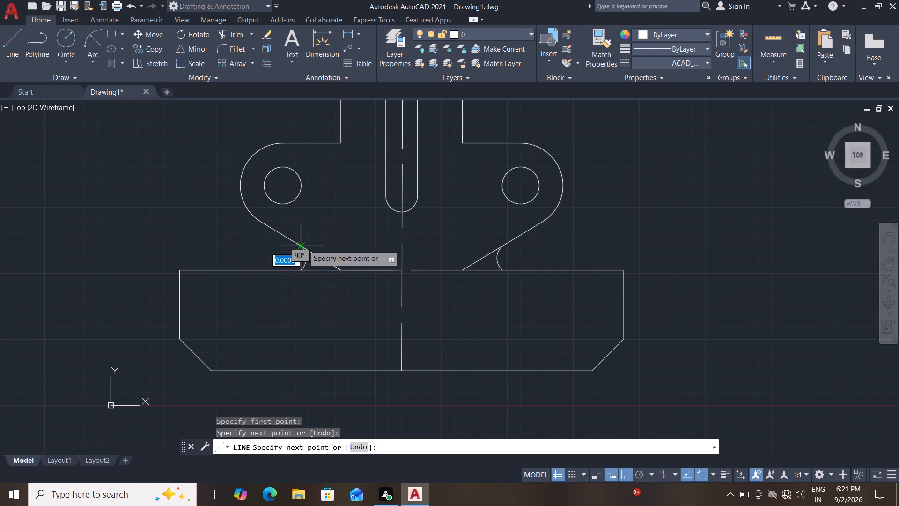
key("Escape")
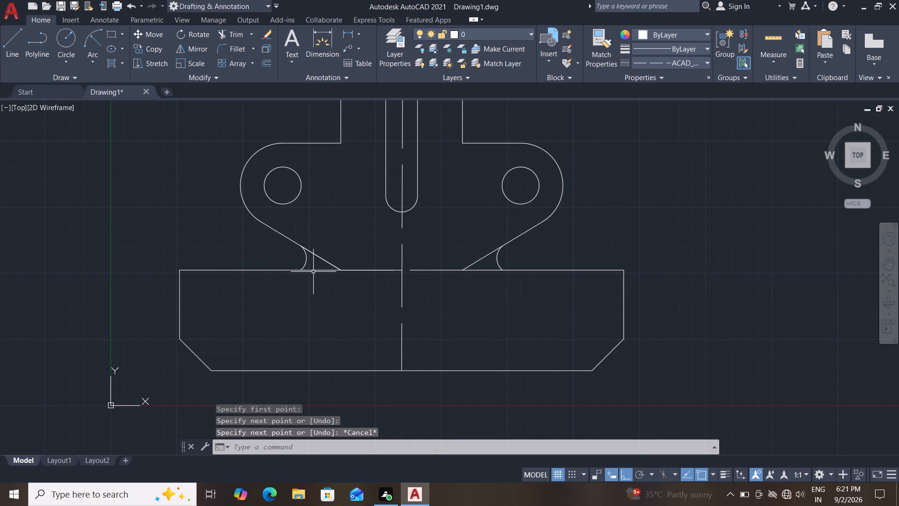
key("l")
key("Return")
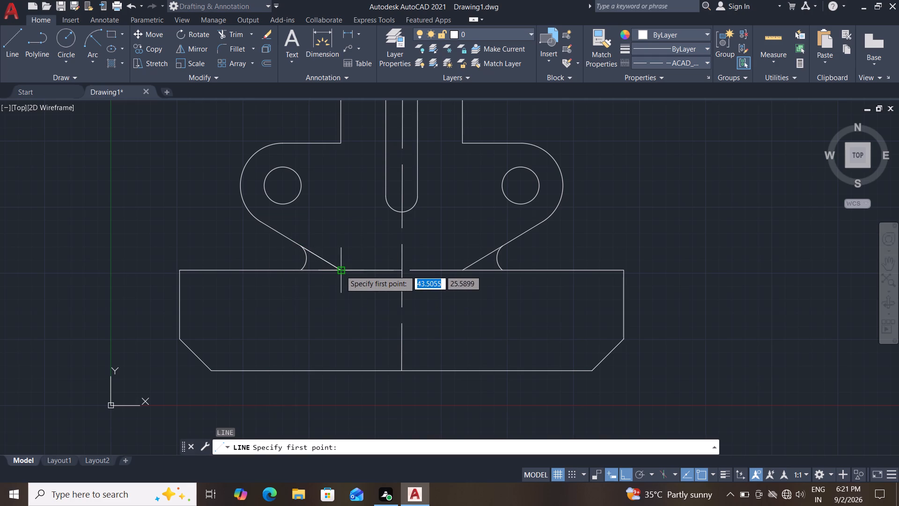
left_click(340, 270)
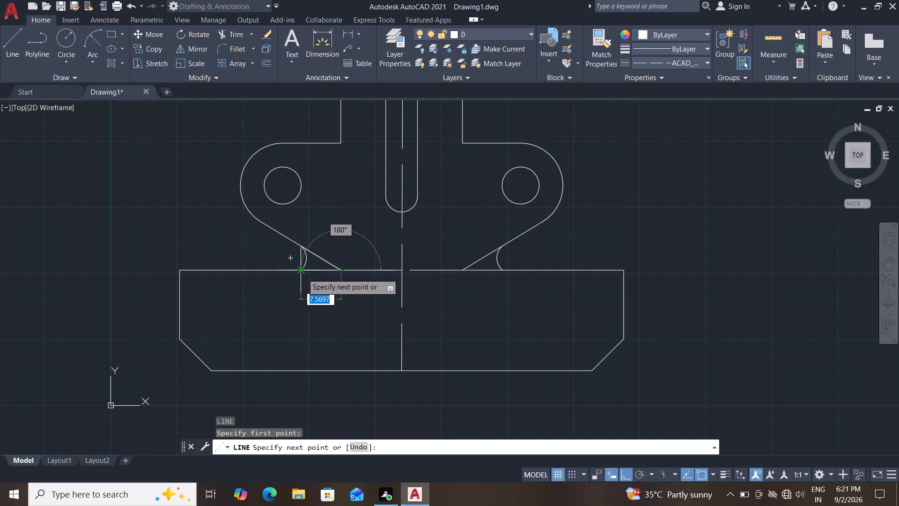
left_click(302, 274)
key("Escape")
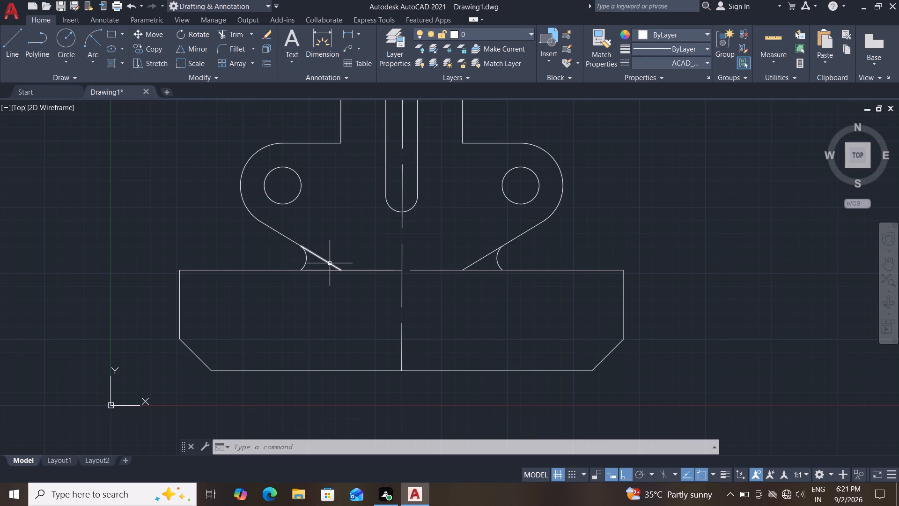
Erase the base's left top edge and the left boss's full sloped edge.
scroll(330, 263, "up", 1)
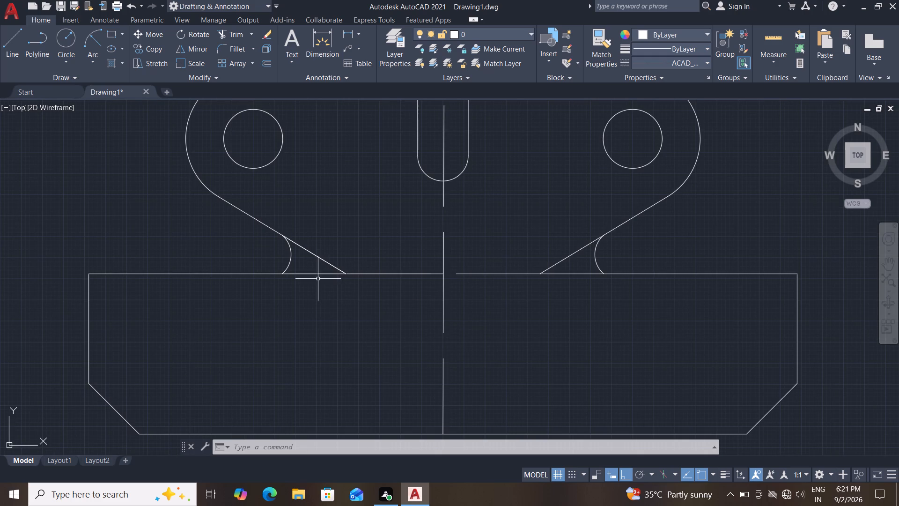
left_click(319, 275)
key("Escape")
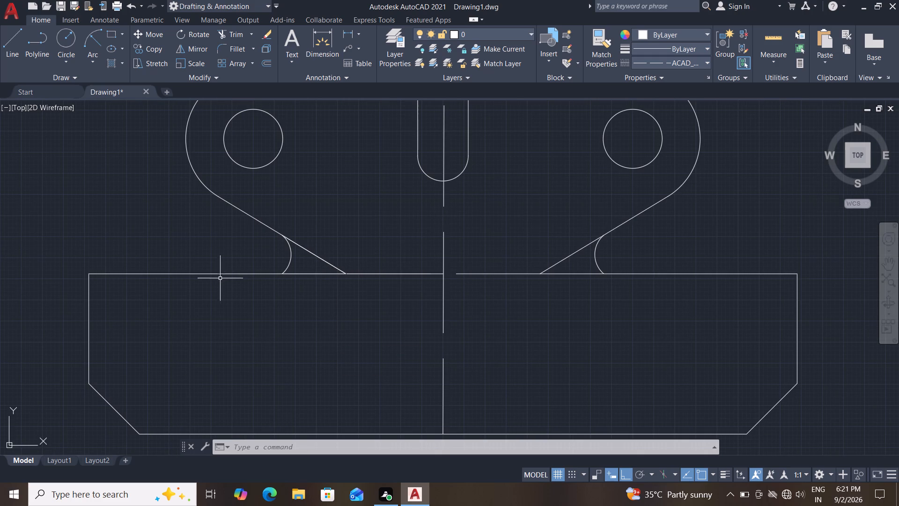
left_click(226, 274)
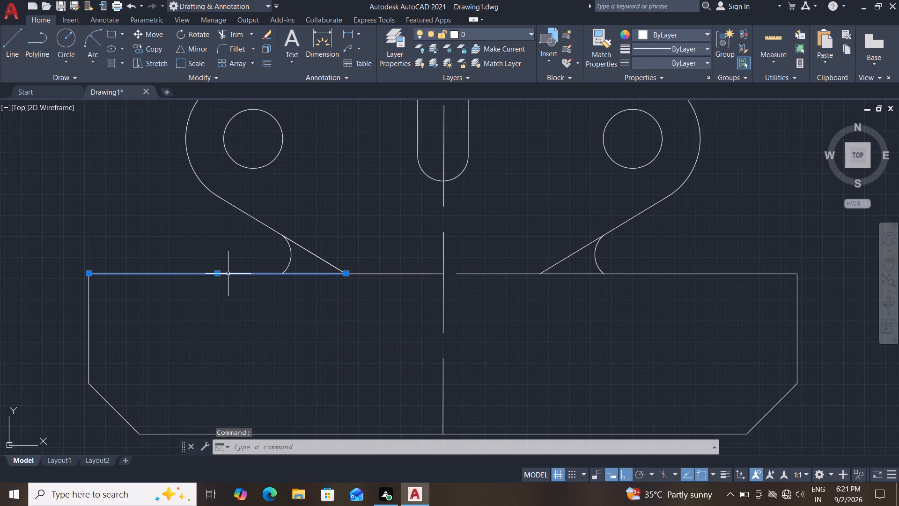
key("Insert")
key("Delete")
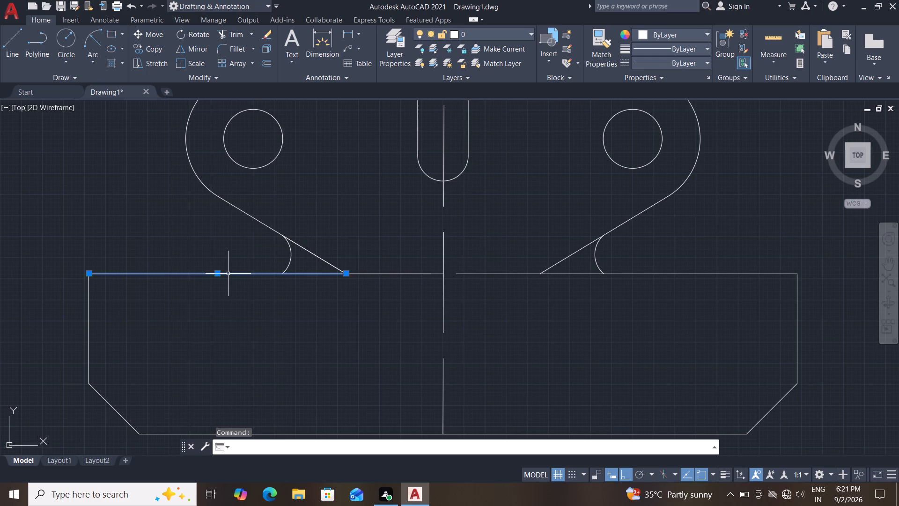
key("Delete")
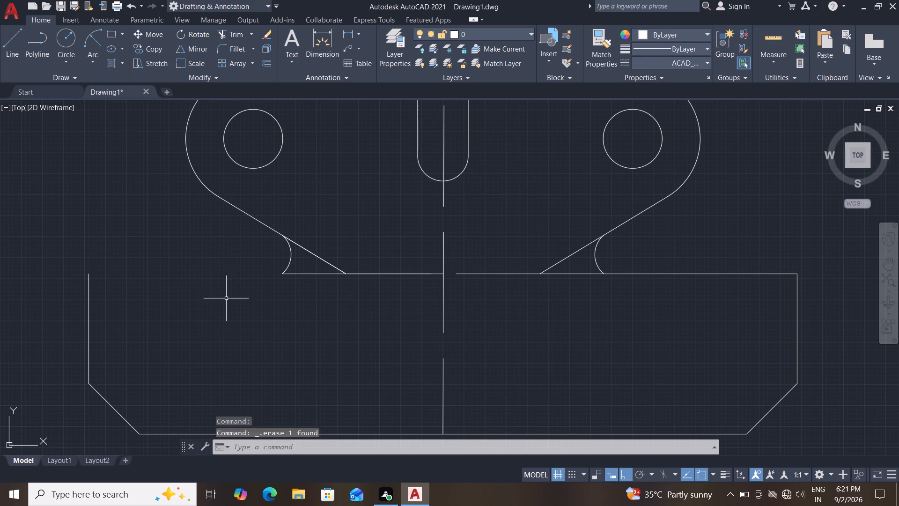
left_click(269, 227)
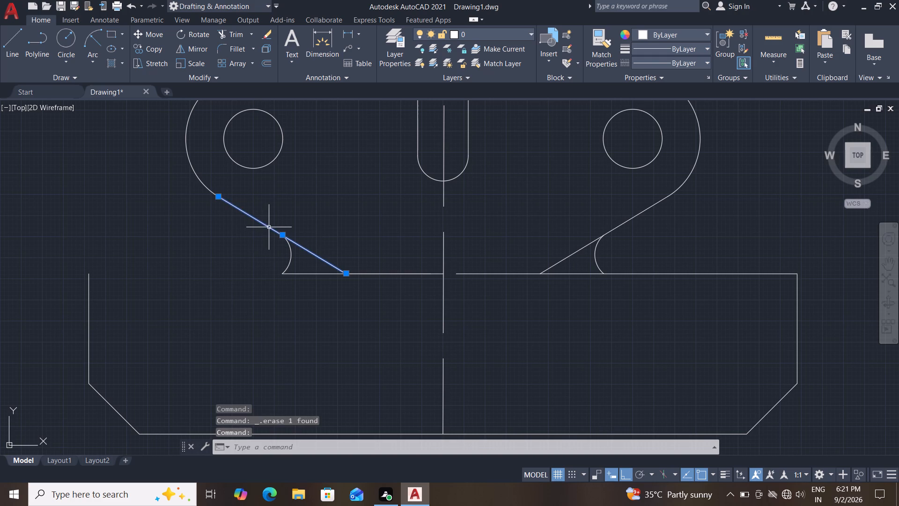
key("Delete")
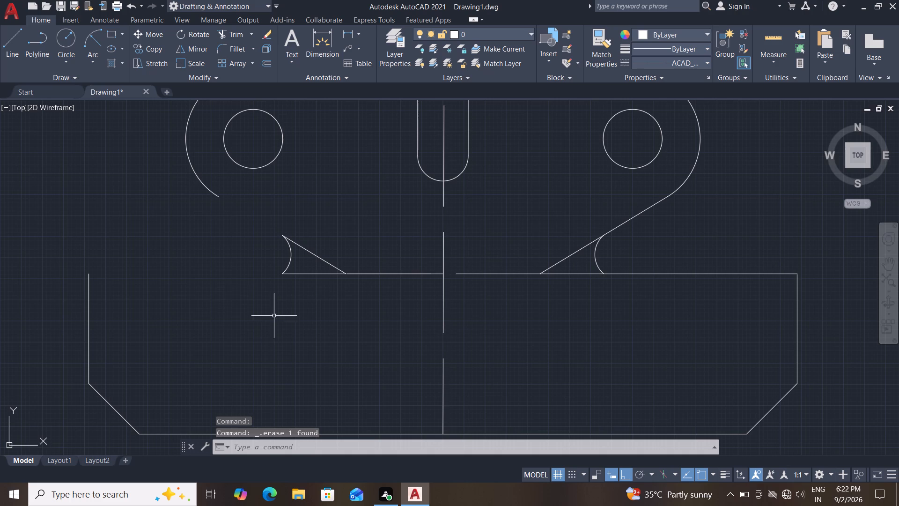
Erase the base's right top edge.
left_click(671, 274)
key("Delete")
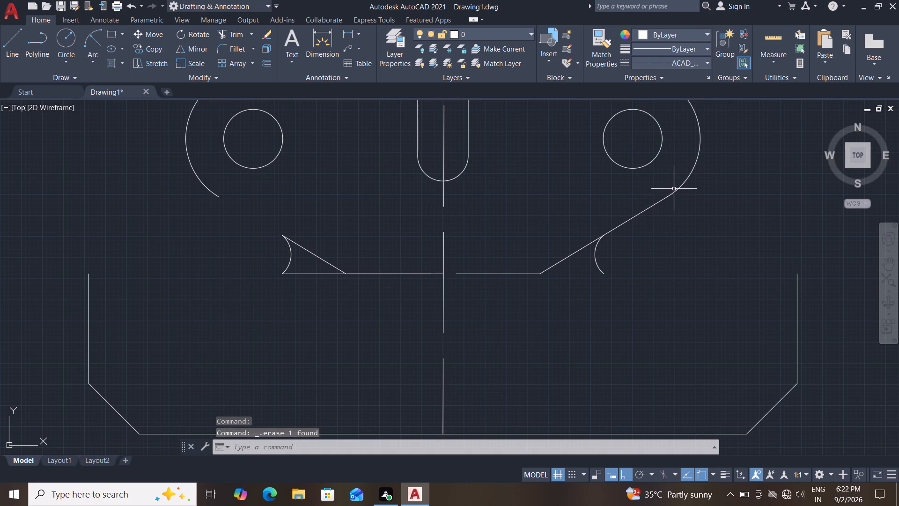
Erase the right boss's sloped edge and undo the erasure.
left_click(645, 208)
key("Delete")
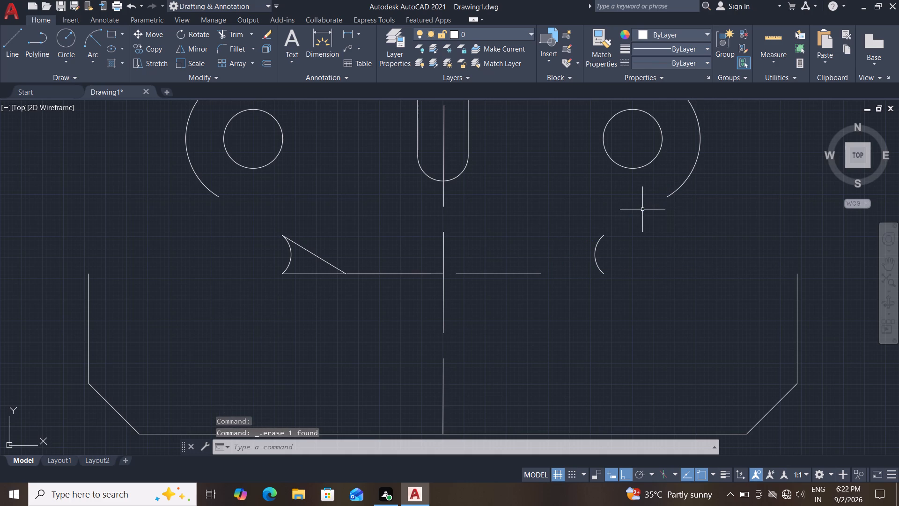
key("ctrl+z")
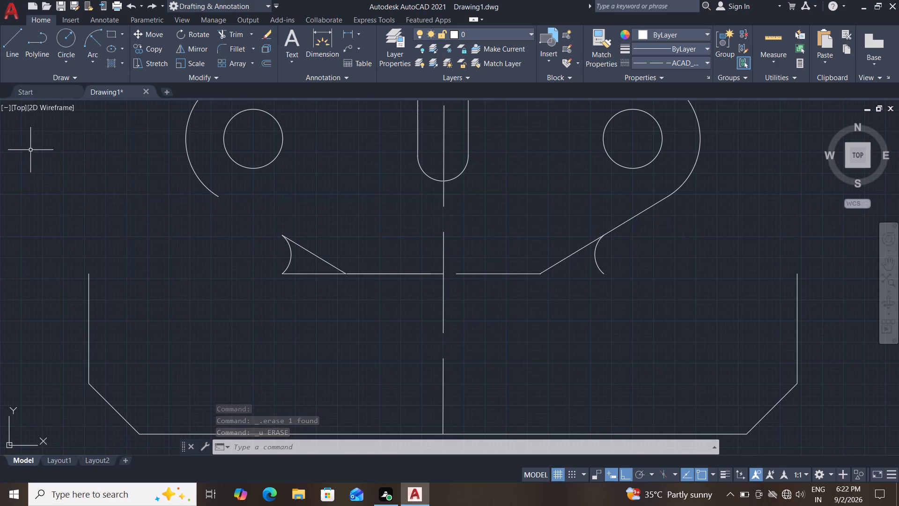
Draw dashed lines from the right sloped edge's foot to the right fillet arc's upper end and, about 7.57 units long, to its lower end.
left_click_drag(10, 41, 12, 46)
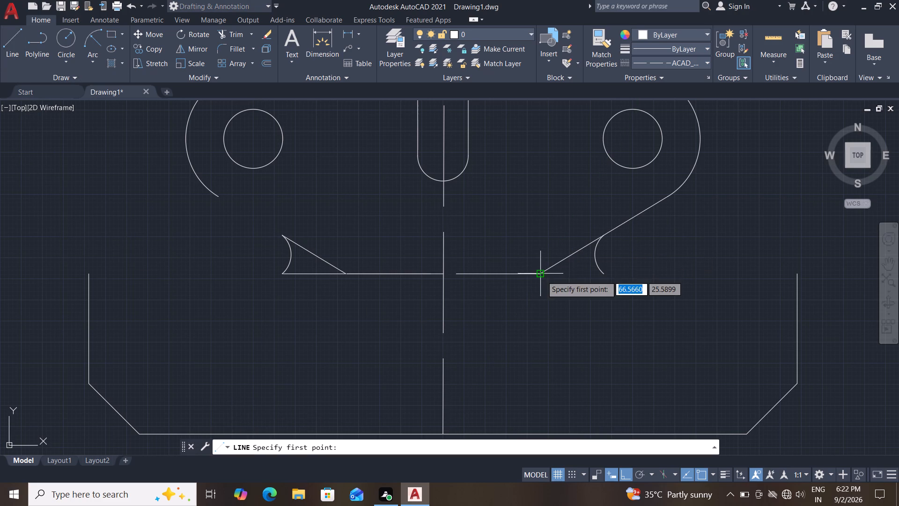
left_click(542, 276)
left_click(606, 234)
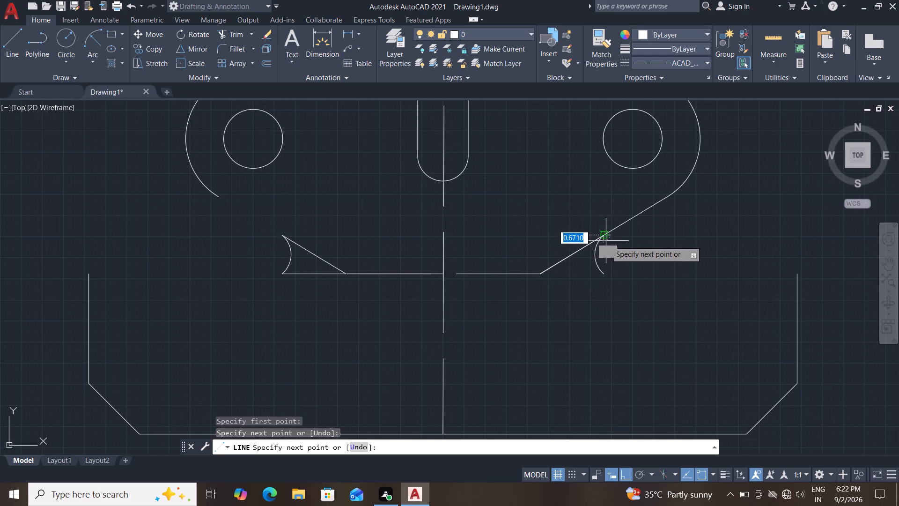
key("Escape")
key("l")
key("Return")
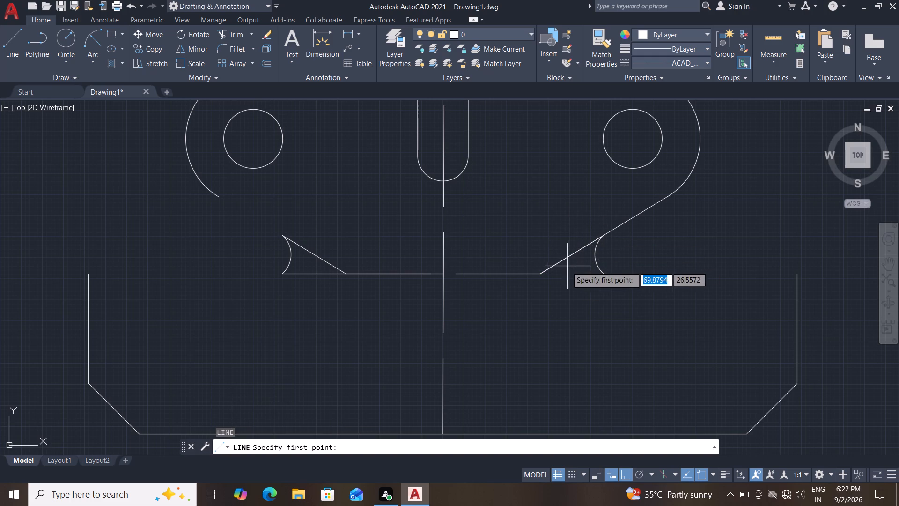
left_click_drag(538, 275, 549, 278)
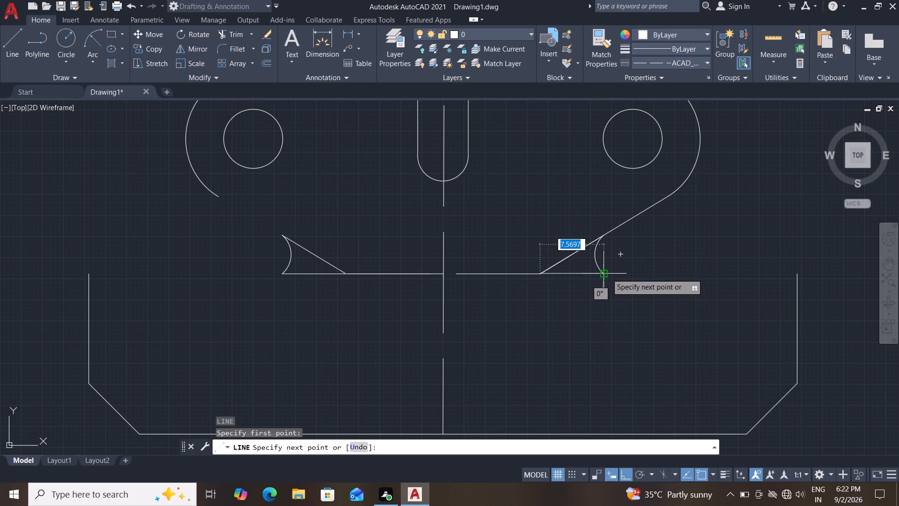
left_click(607, 274)
key("Escape")
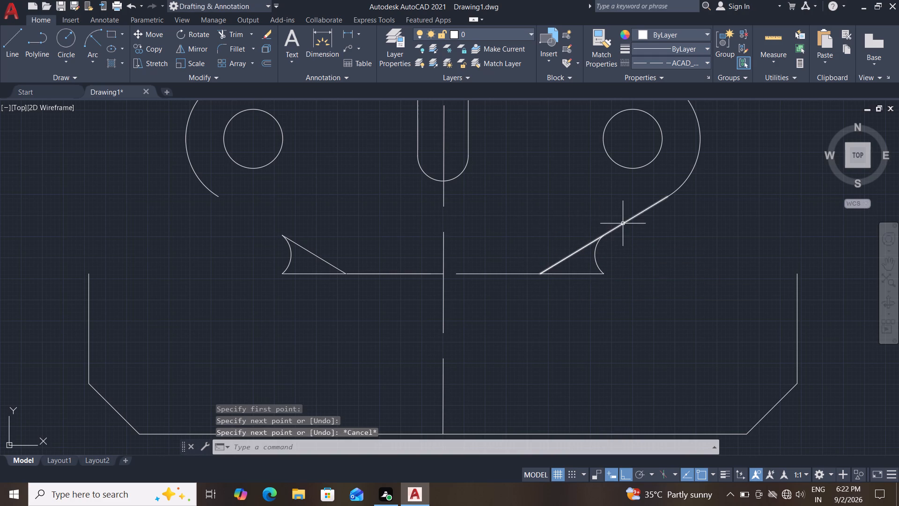
Erase the right boss's full sloped edge.
left_click(644, 211)
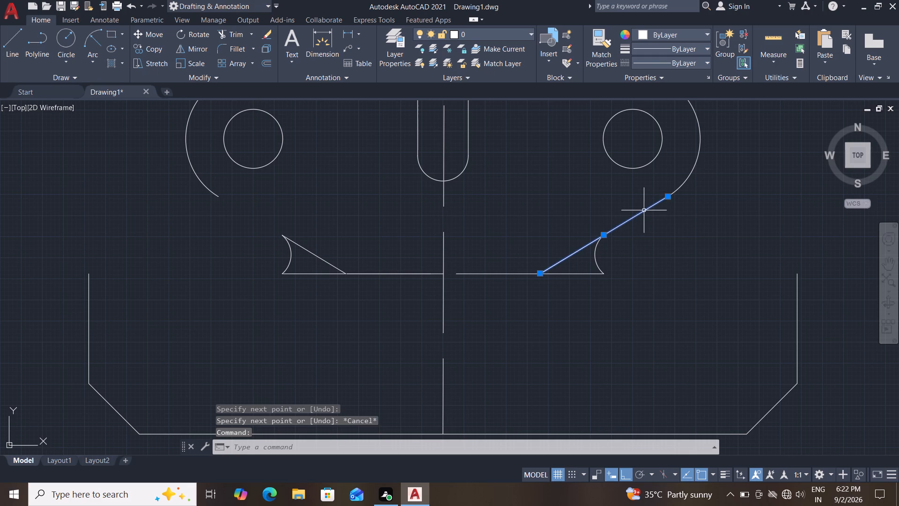
key("Delete")
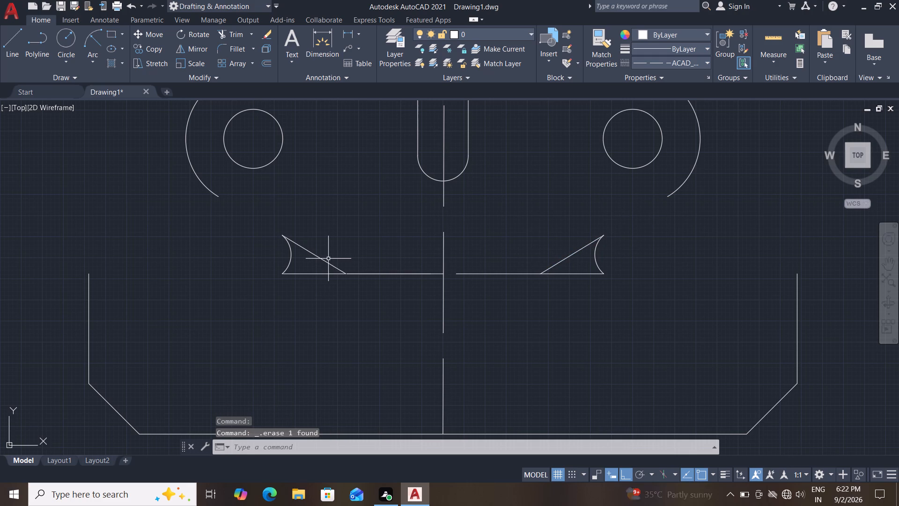
Assign the ACAD_ISO02W100 linetype to the four short sloped and horizontal lines beside the left and right fillet arcs.
left_click(326, 261)
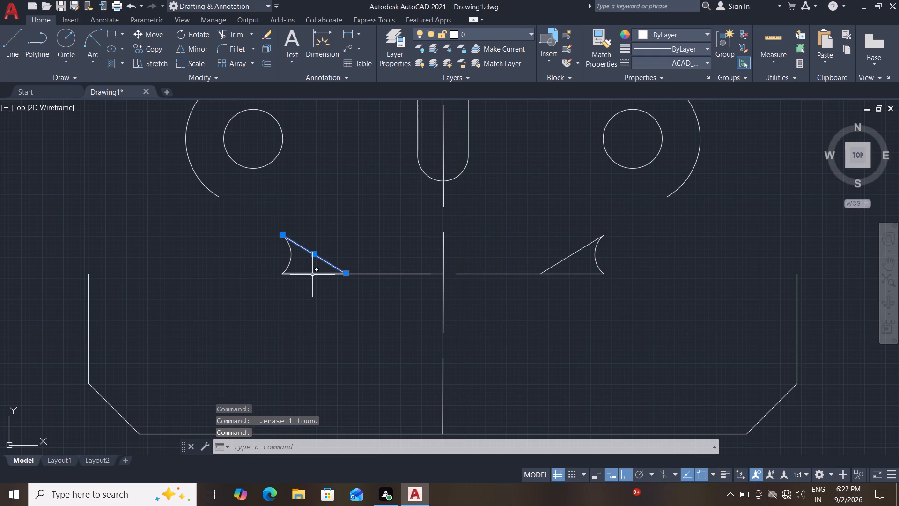
left_click(311, 276)
left_click(317, 273)
left_click(317, 273)
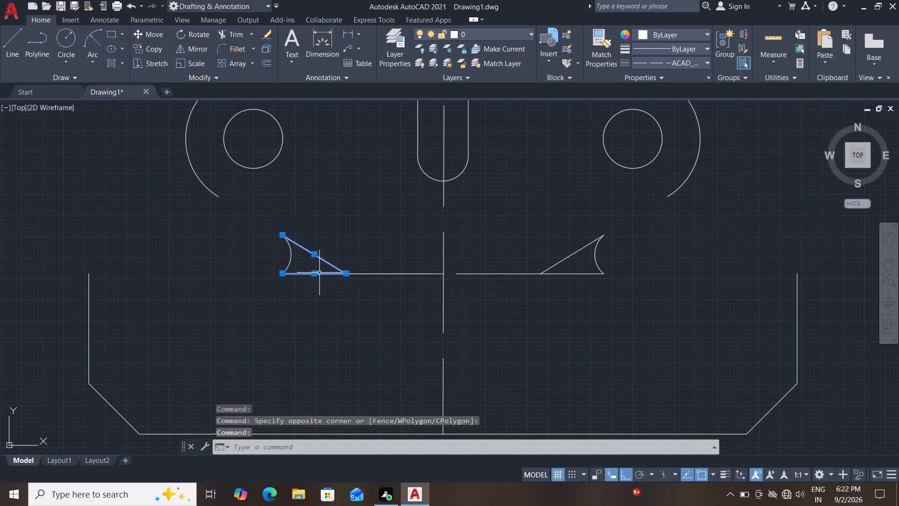
left_click(580, 251)
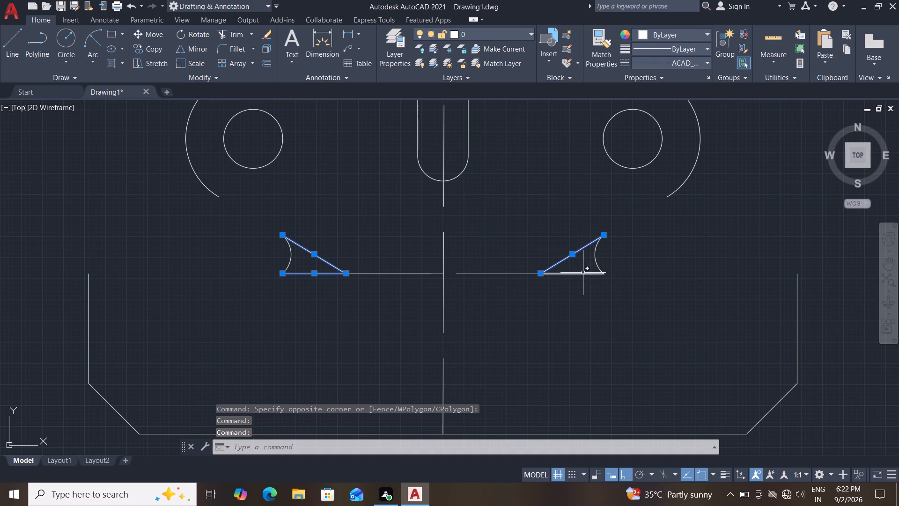
left_click(581, 274)
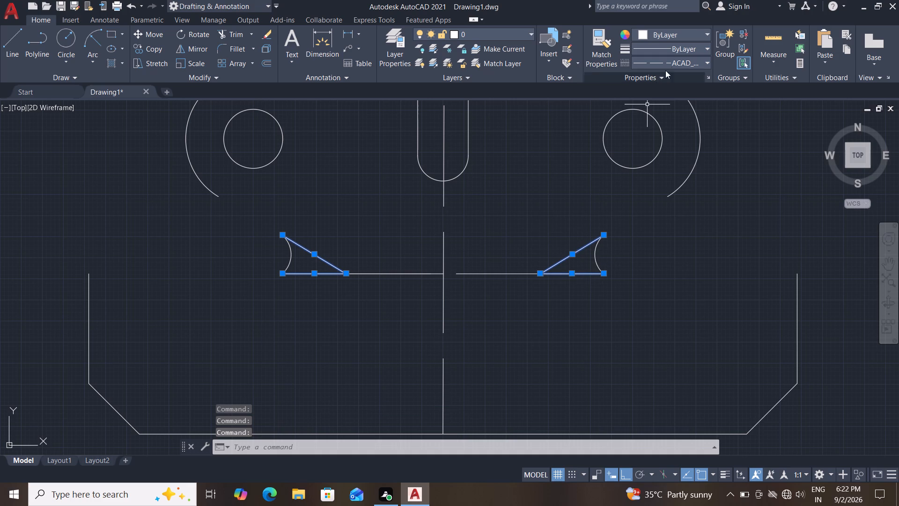
left_click(686, 57)
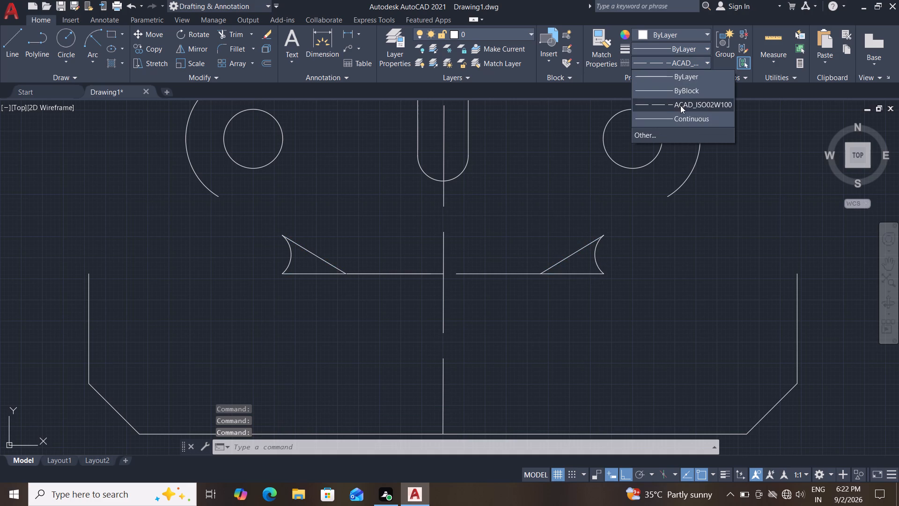
left_click(680, 105)
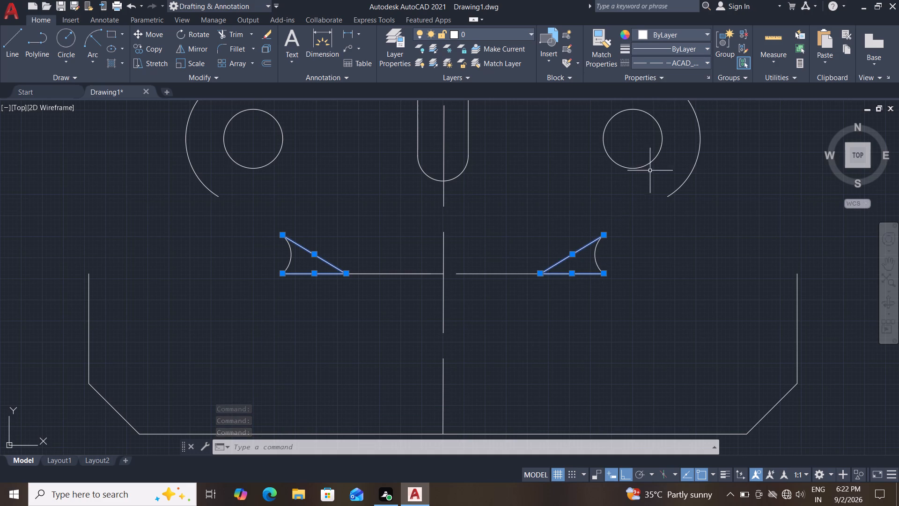
key("Escape")
Erase the two overlapping horizontal lines between the feet of the left and right short sloped lines.
left_click(415, 274)
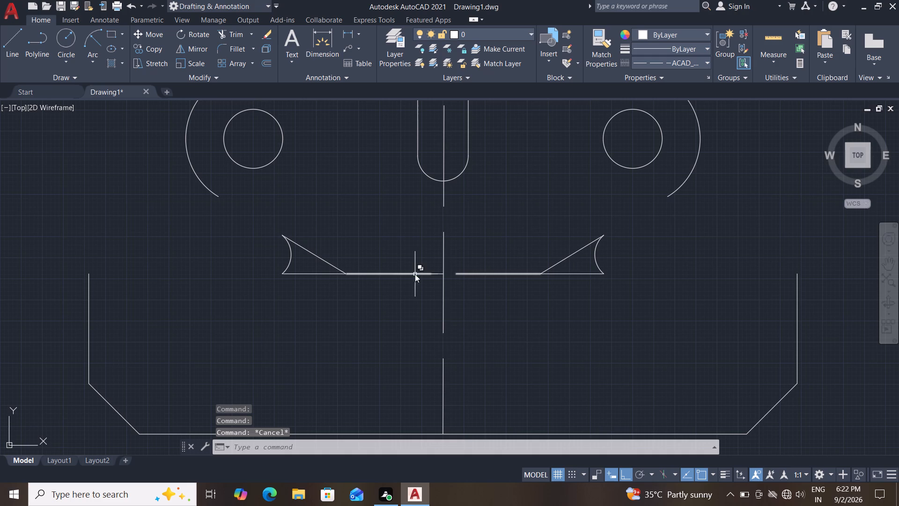
key("Delete")
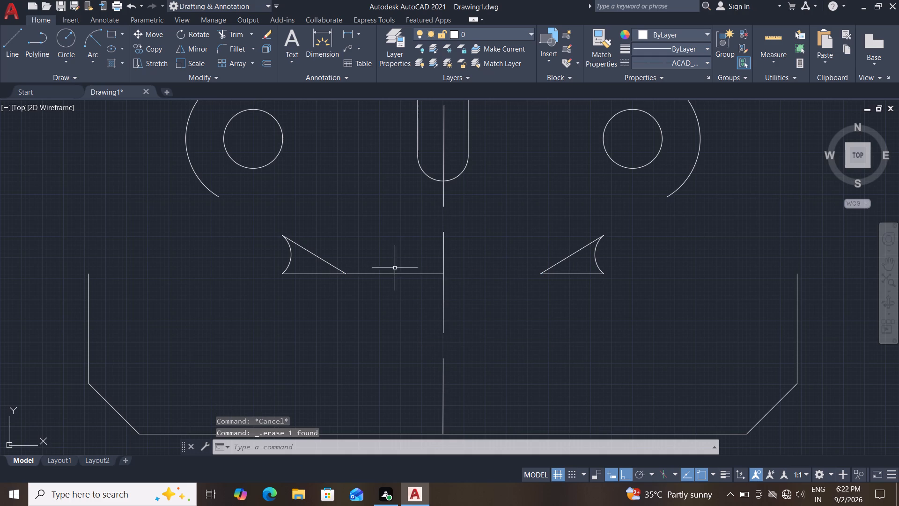
left_click(401, 274)
key("Delete")
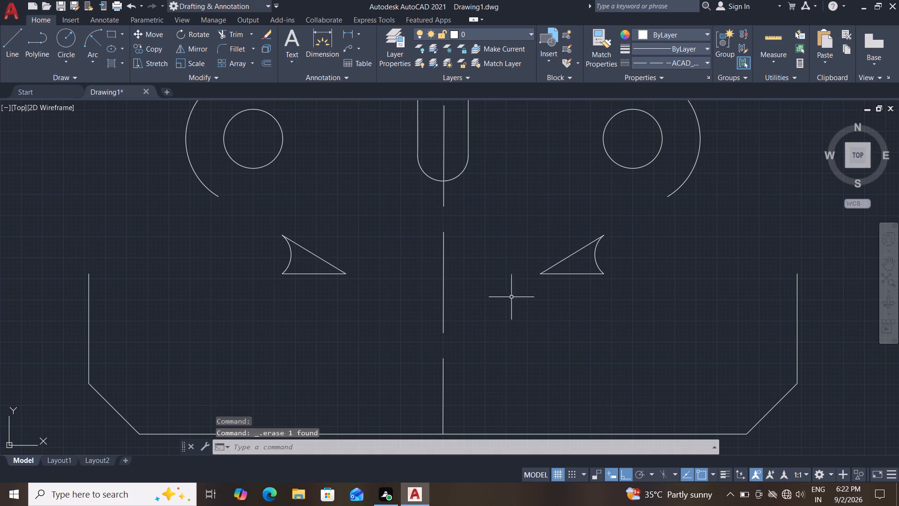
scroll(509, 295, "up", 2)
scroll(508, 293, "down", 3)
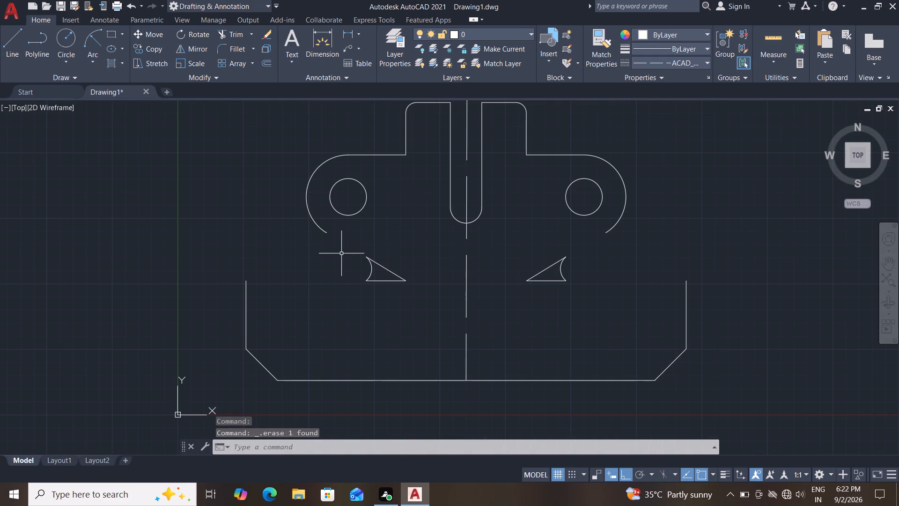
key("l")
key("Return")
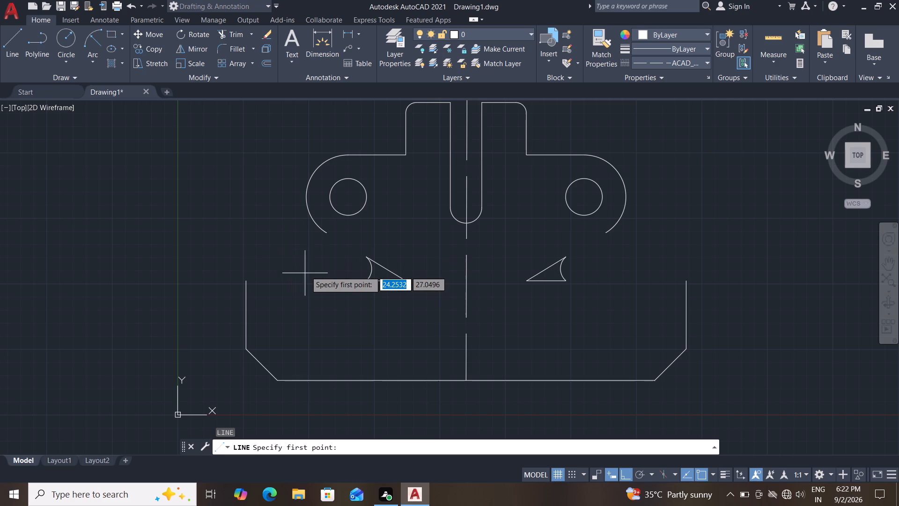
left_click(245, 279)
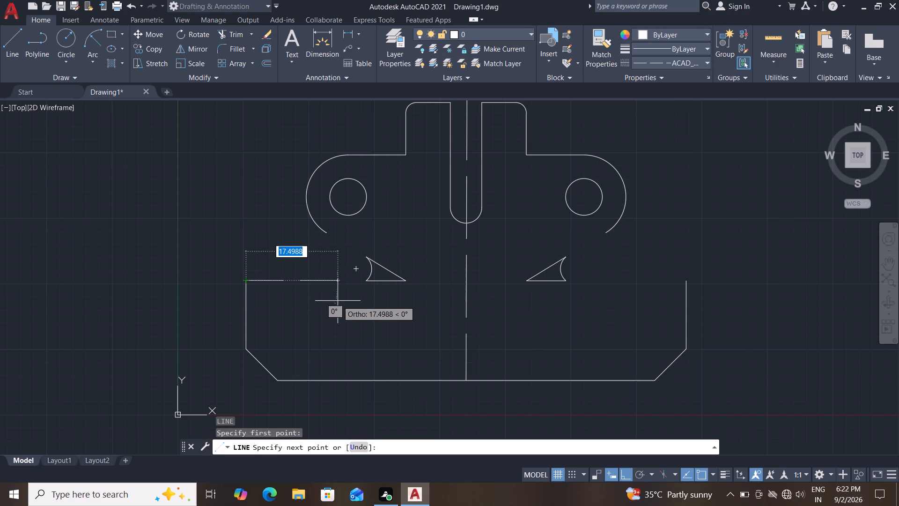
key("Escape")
Load the ACAD_ISO07W100 (ISO dot) linetype from acad.lin into the drawing.
left_click_drag(418, 255, 366, 296)
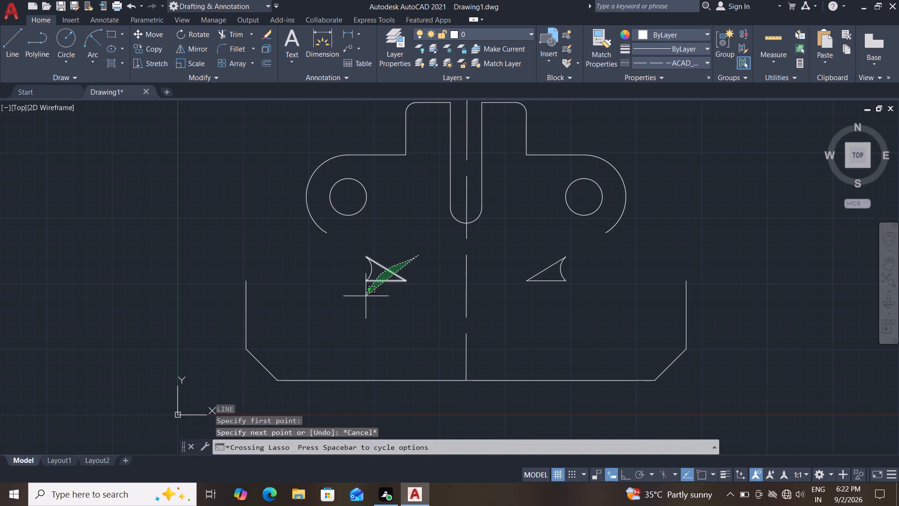
left_click_drag(366, 296, 375, 297)
left_click(680, 62)
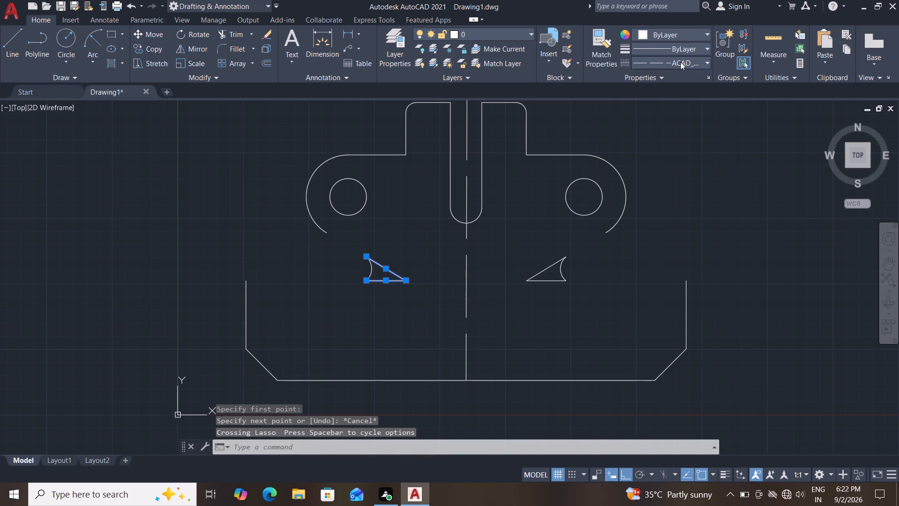
left_click(666, 131)
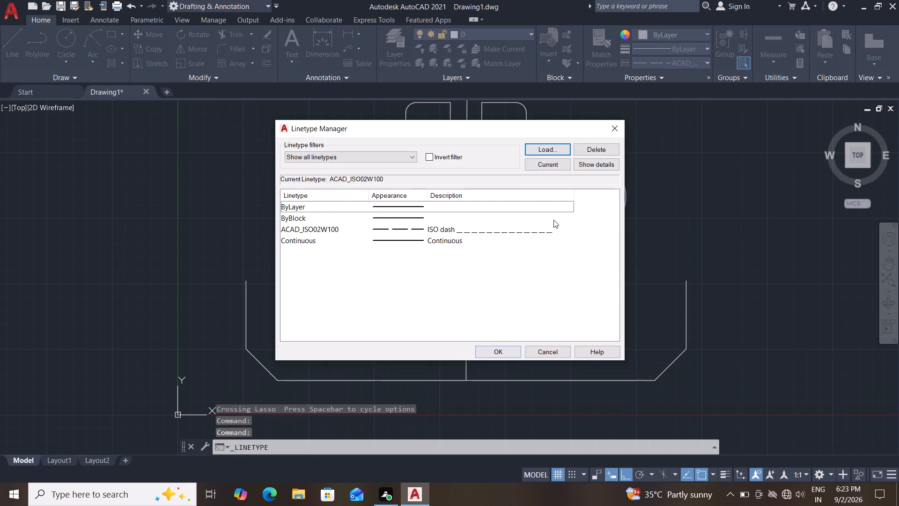
left_click(564, 149)
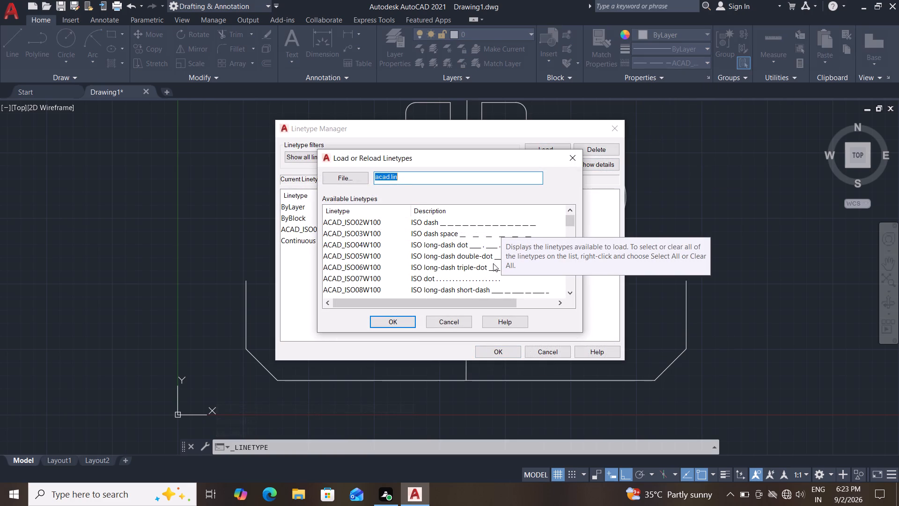
left_click(480, 275)
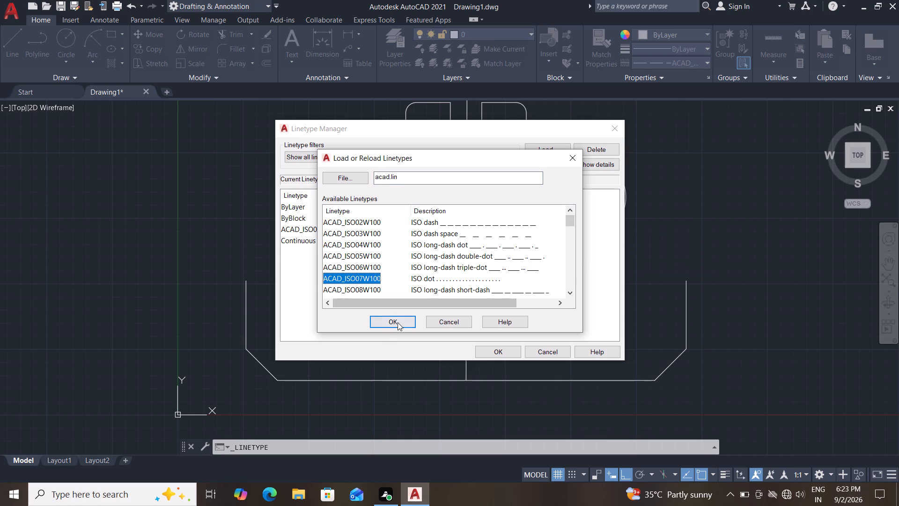
left_click(398, 321)
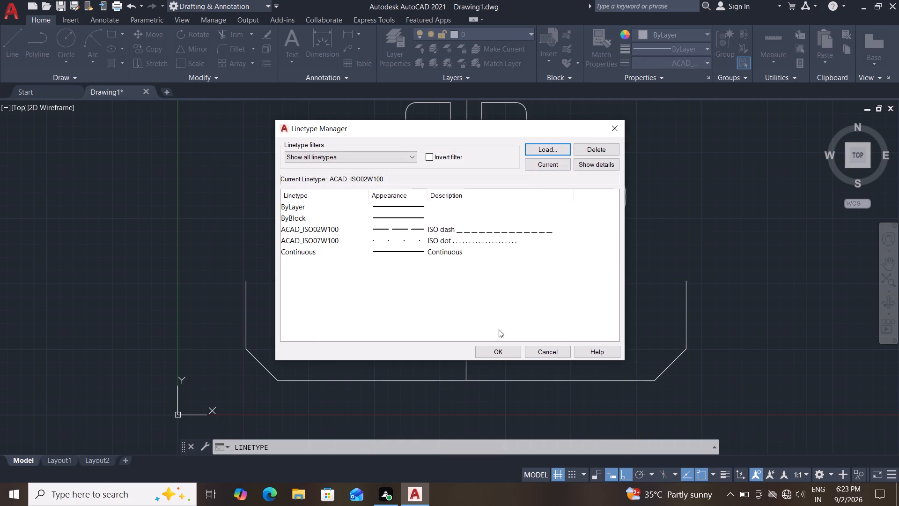
left_click(491, 352)
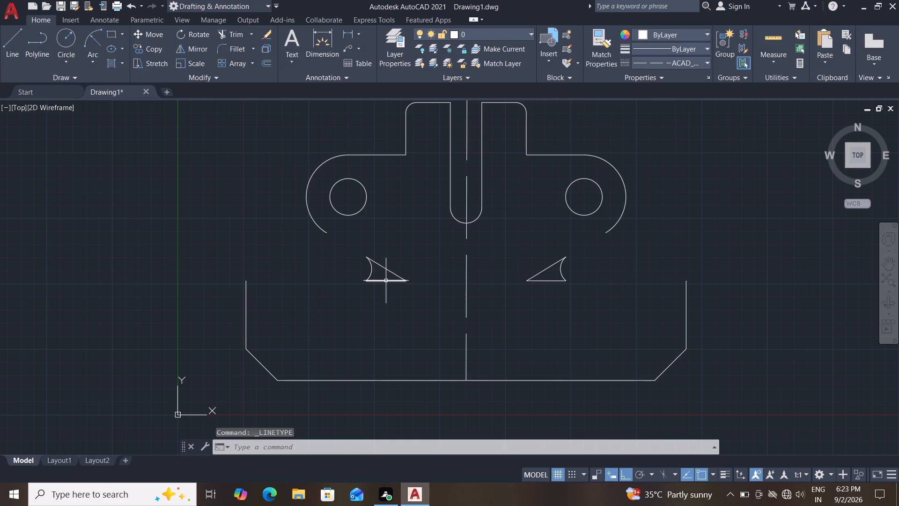
Assign the ACAD_ISO07W100 linetype to the four short sloped and horizontal lines beside the left and right fillet arcs.
left_click(386, 282)
left_click(390, 272)
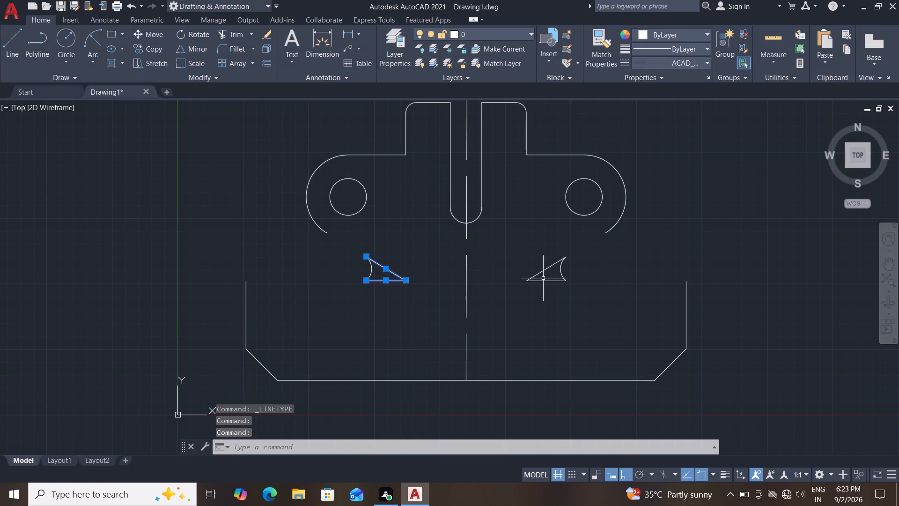
left_click(546, 283)
left_click(546, 280)
left_click(545, 271)
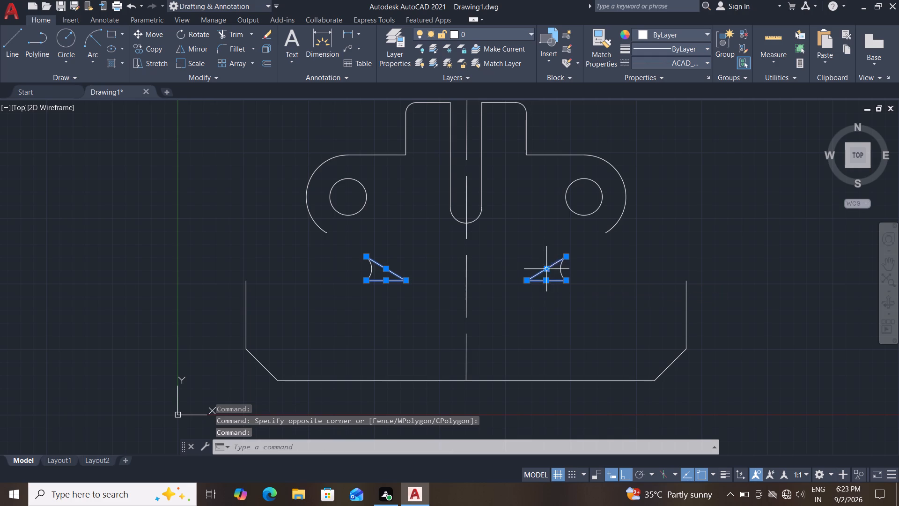
left_click(701, 63)
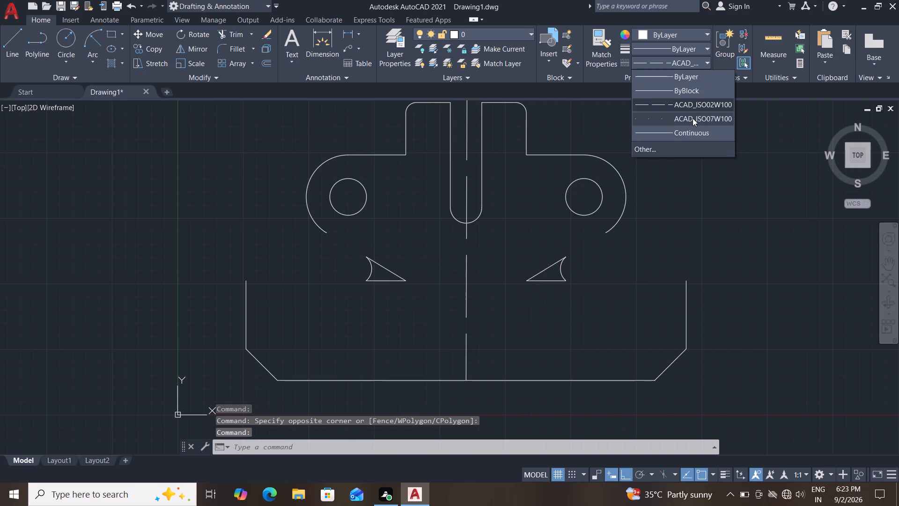
left_click(693, 119)
key("Escape")
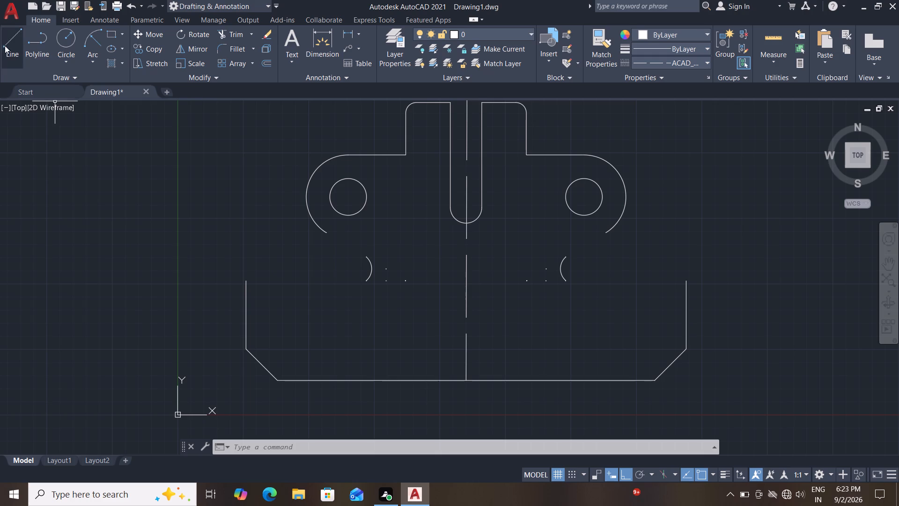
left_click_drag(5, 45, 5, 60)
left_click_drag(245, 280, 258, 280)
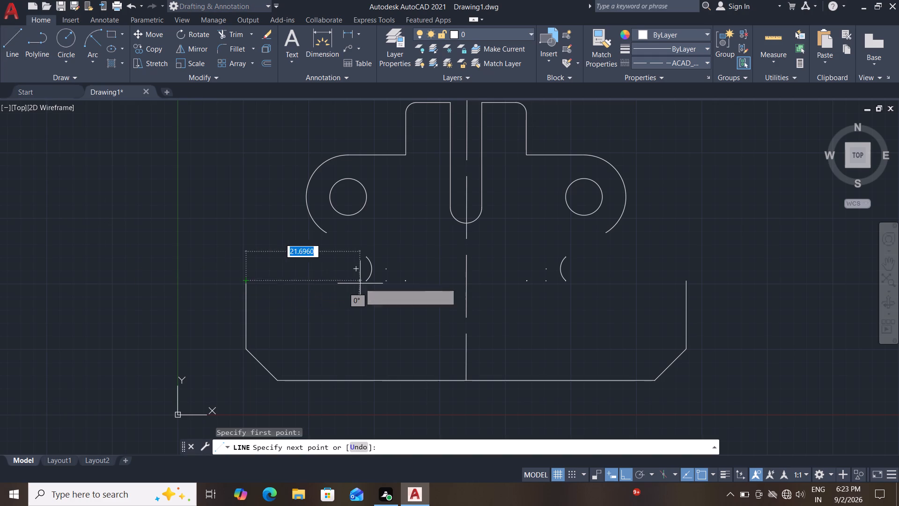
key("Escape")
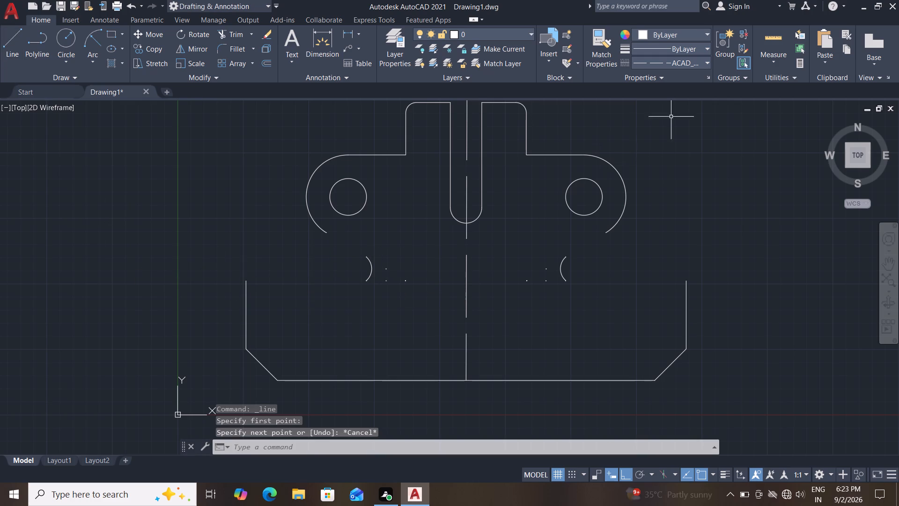
Set the current linetype to ByLayer and draw a horizontal line from the base's left vertical edge to the left fillet arc's lower end.
left_click(695, 66)
left_click(687, 78)
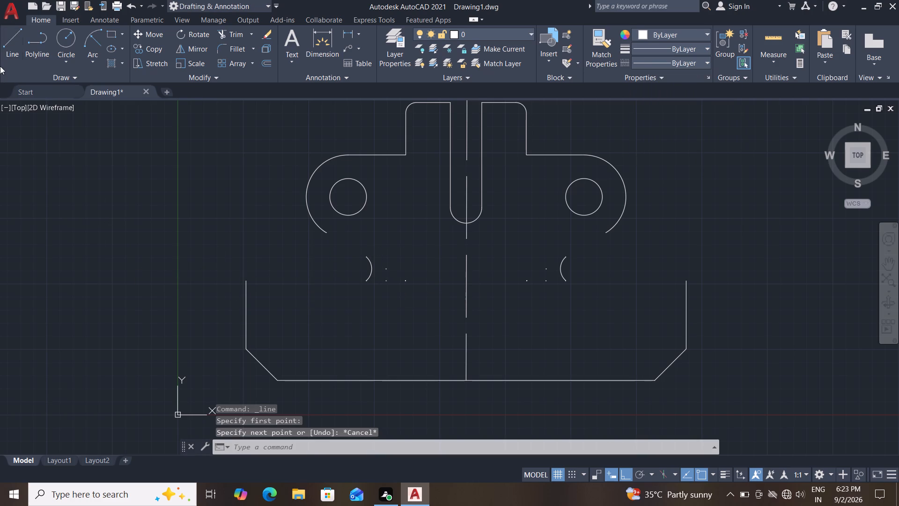
left_click_drag(15, 39, 11, 53)
left_click(249, 278)
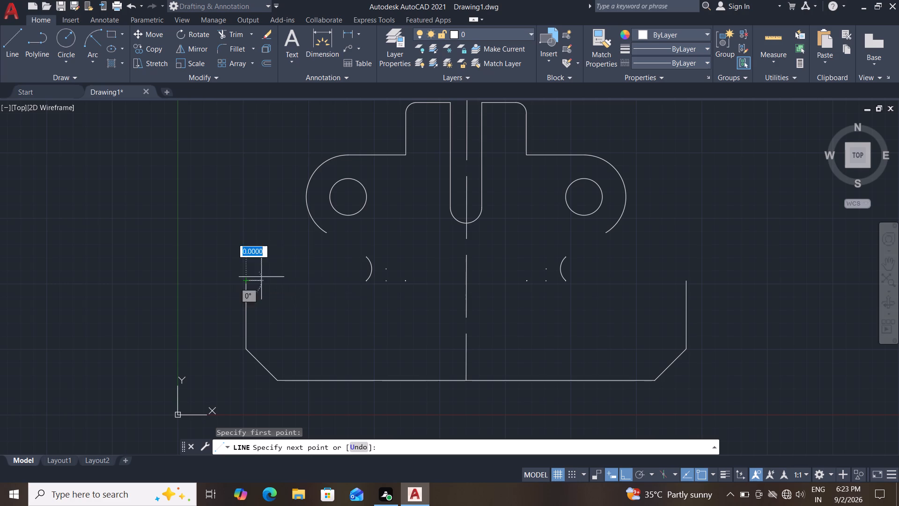
left_click(369, 280)
key("Escape")
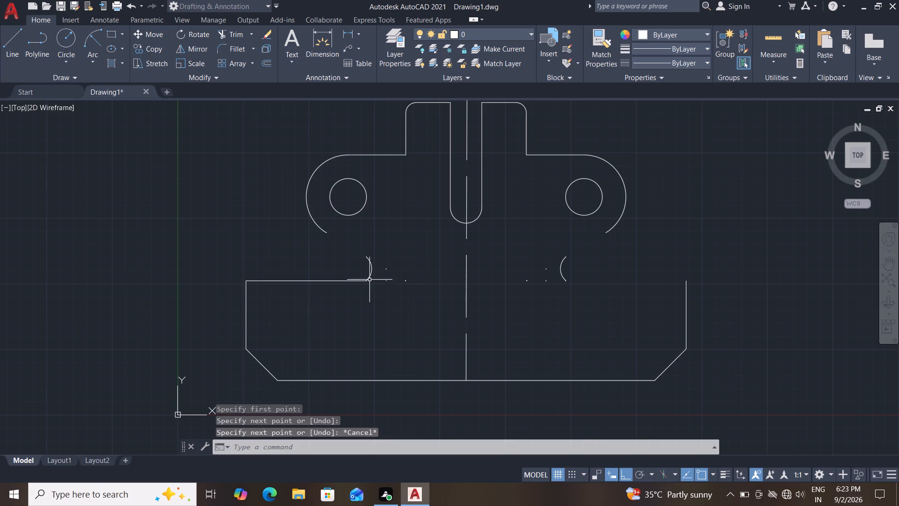
Draw solid sloped lines joining the upper ends of the left and right fillet arcs to the lower ends of their boss arcs.
key("l")
key("Return")
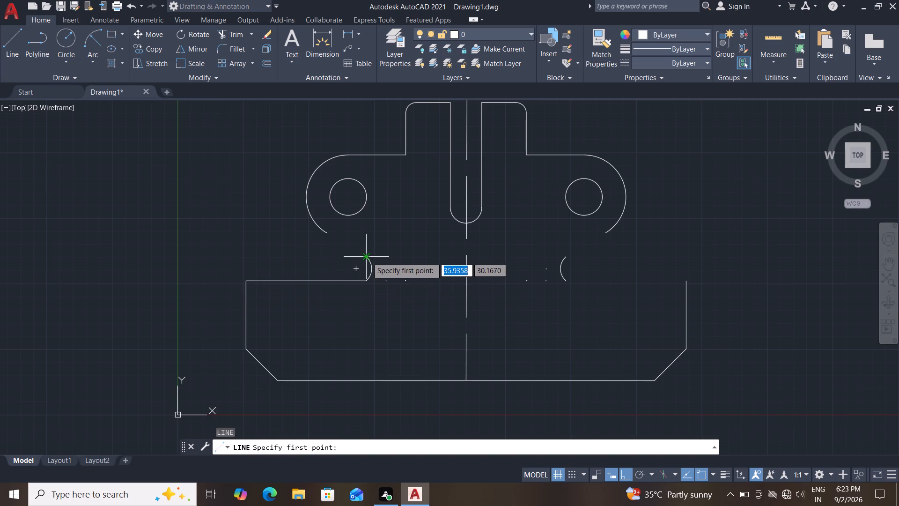
left_click(367, 257)
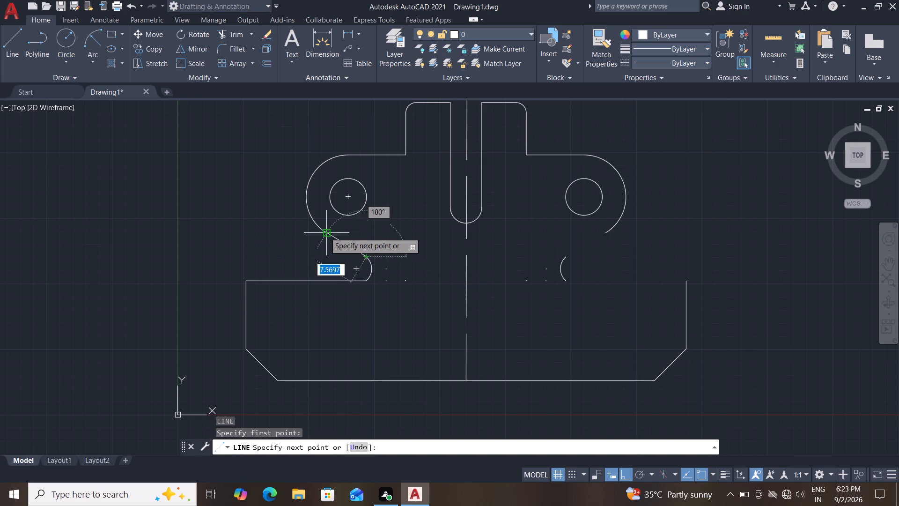
left_click(325, 232)
key("Escape")
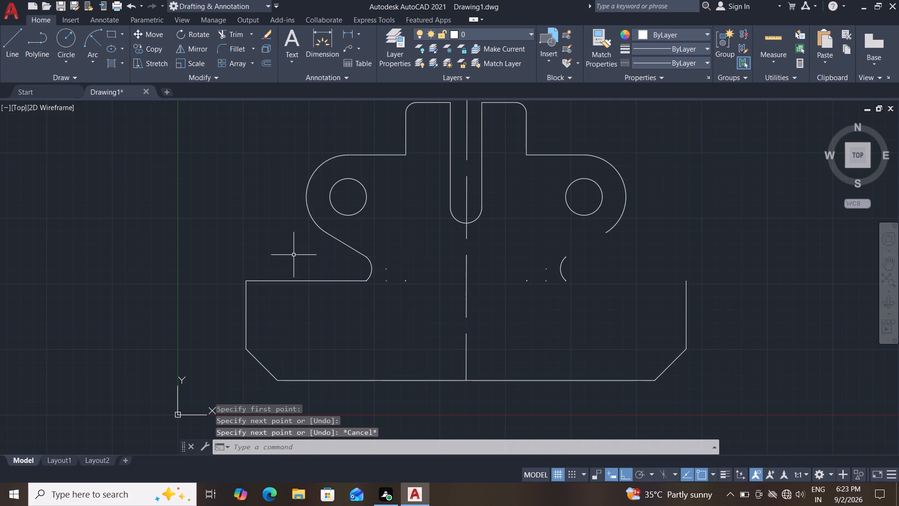
key("l")
key("Return")
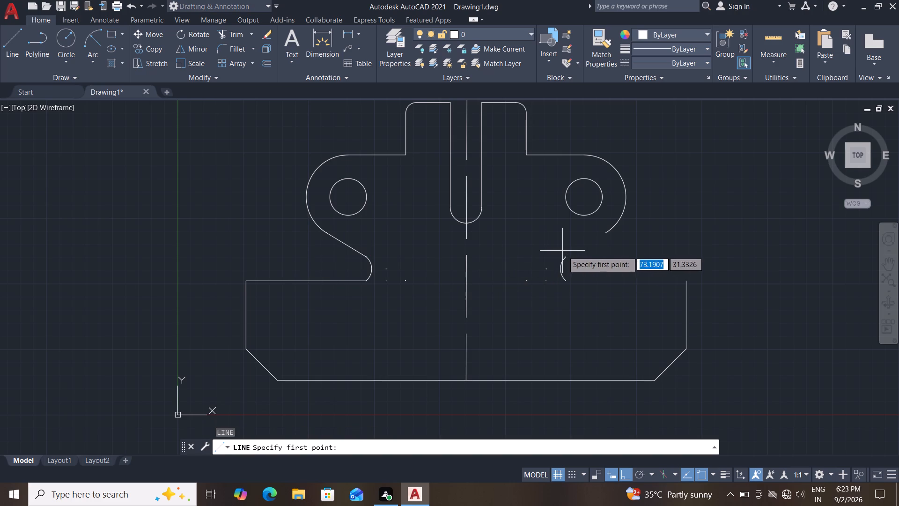
left_click(565, 256)
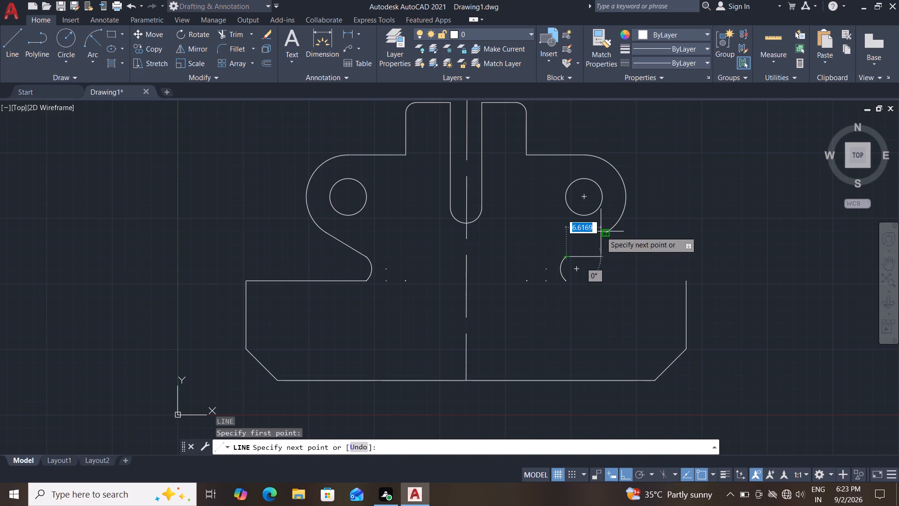
left_click(601, 231)
key("Escape")
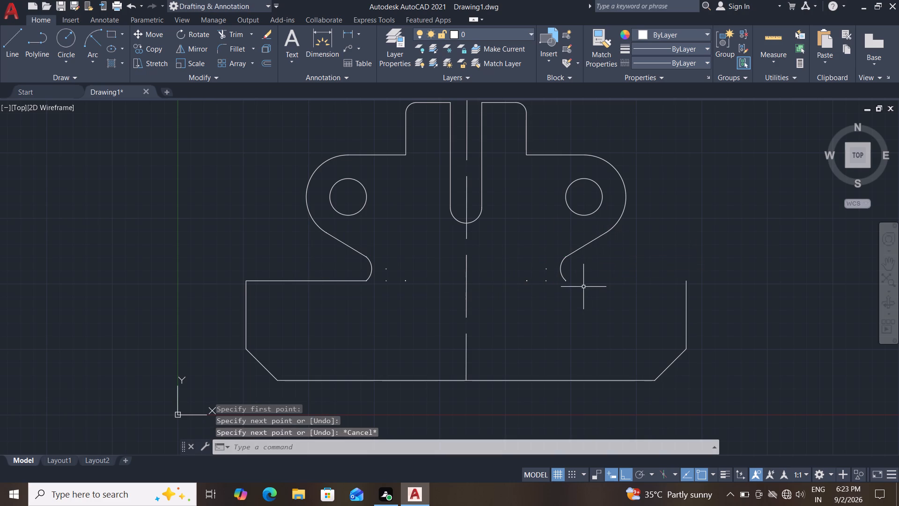
Draw a horizontal line about 23 units long from the right fillet arc's lower end to the top of the base's right vertical edge.
key("l")
key("Return")
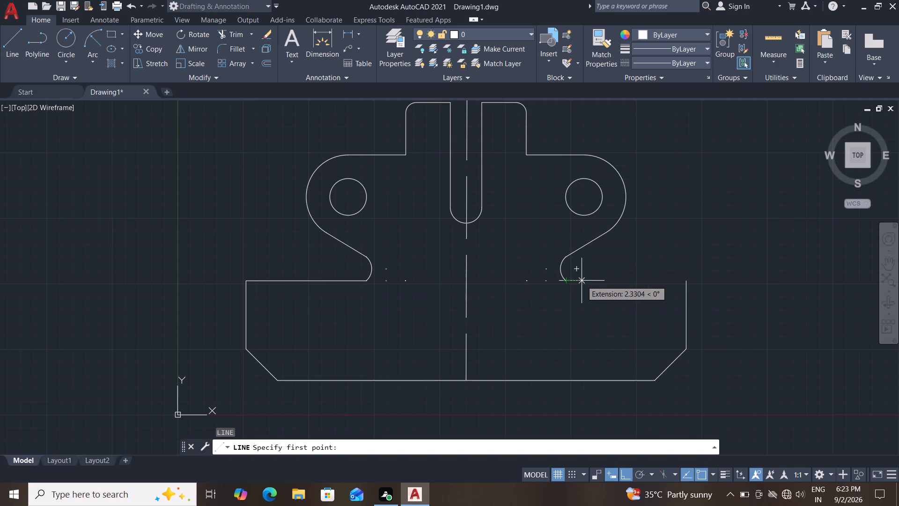
left_click(569, 283)
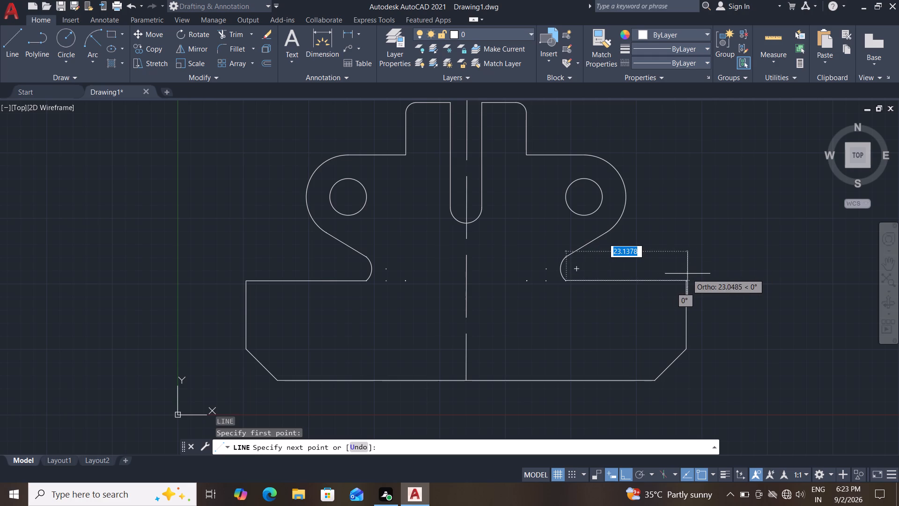
left_click(685, 279)
key("Escape")
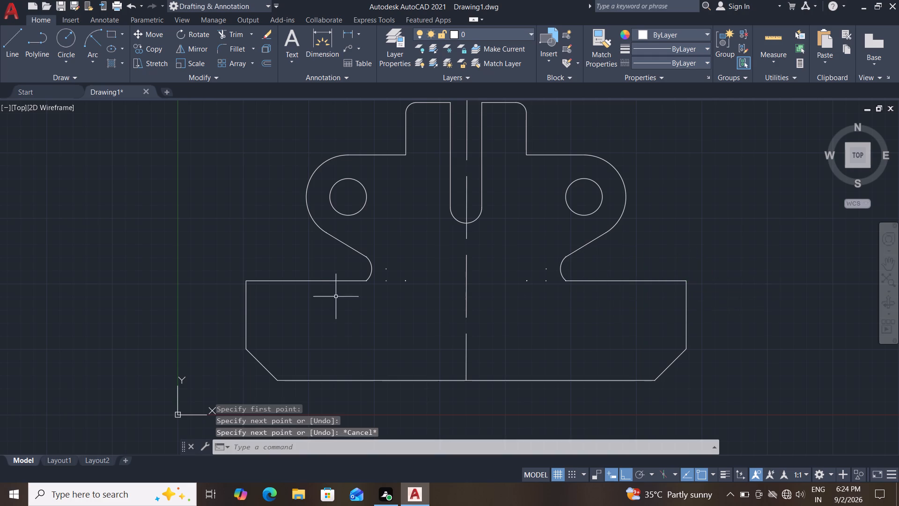
Dimension the horizontal distance between the inner ends of the left and right dotted horizontal lines, placing the dimension just below them.
left_click_drag(321, 43, 323, 52)
left_click(406, 281)
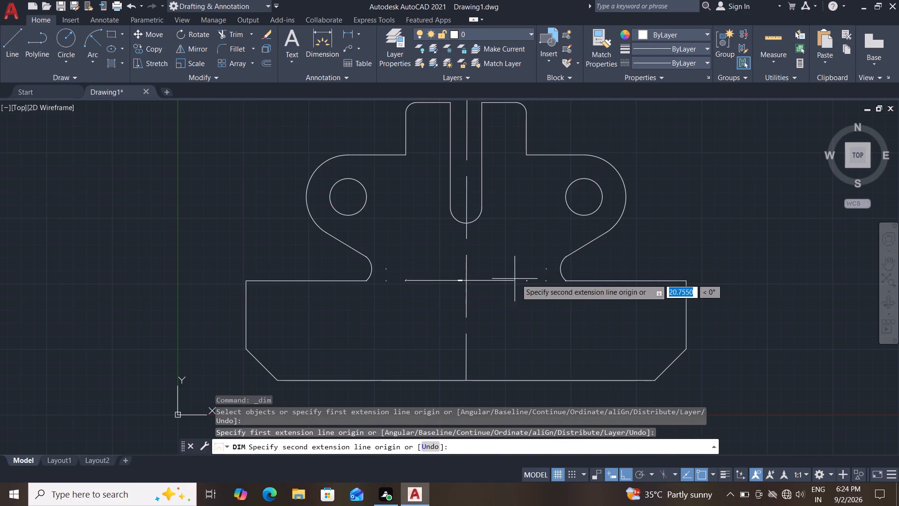
left_click(525, 279)
left_click(492, 304)
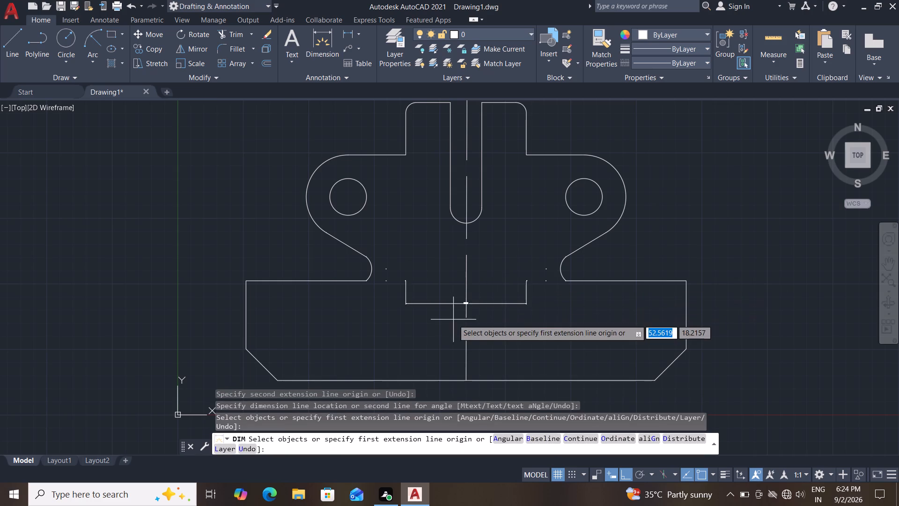
scroll(453, 320, "up", 1)
scroll(480, 285, "up", 3)
scroll(468, 300, "down", 4)
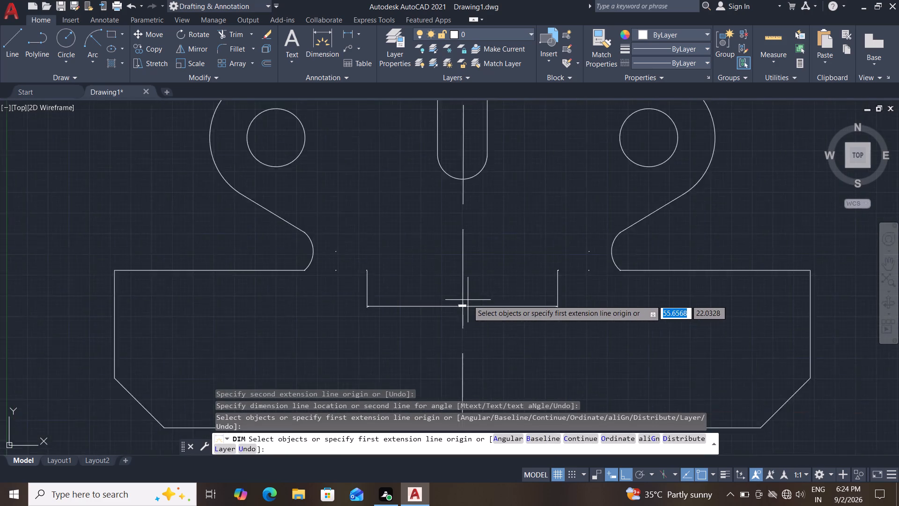
key("Escape")
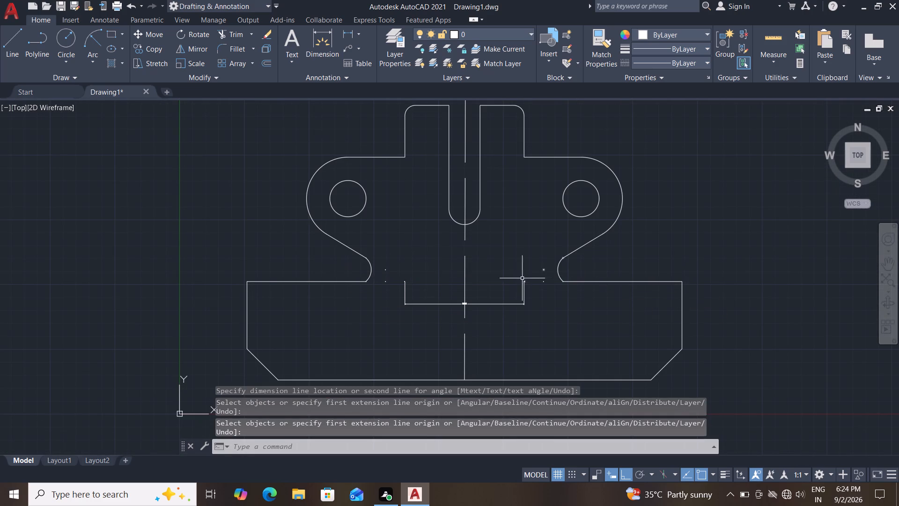
Load the DASHED linetype from acad.lin into the drawing.
left_click(386, 272)
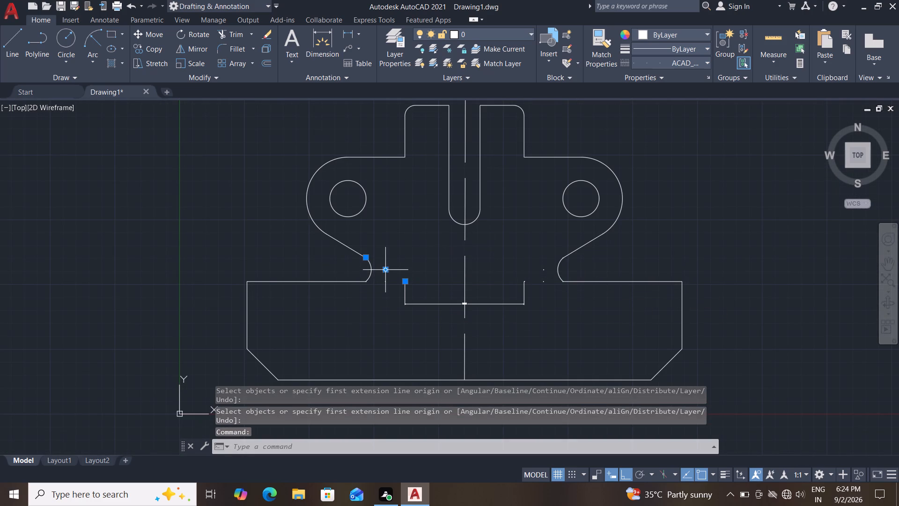
left_click(385, 282)
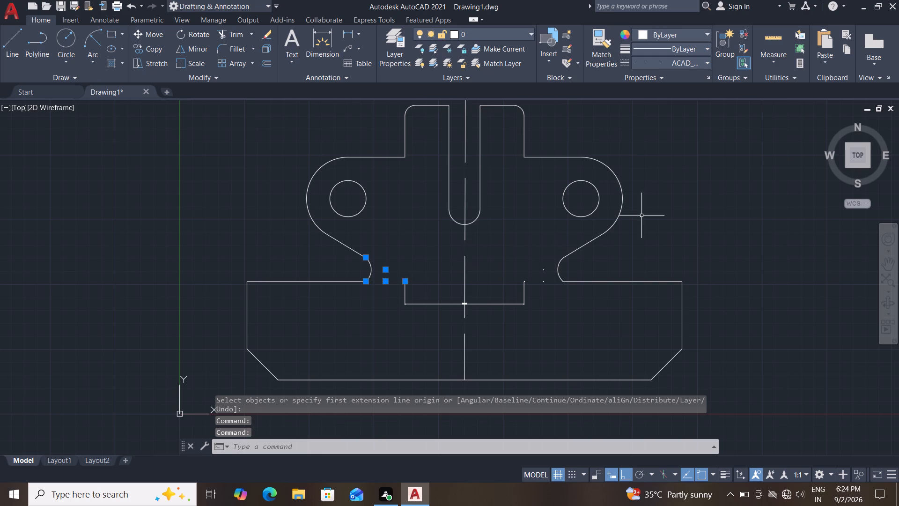
left_click(700, 59)
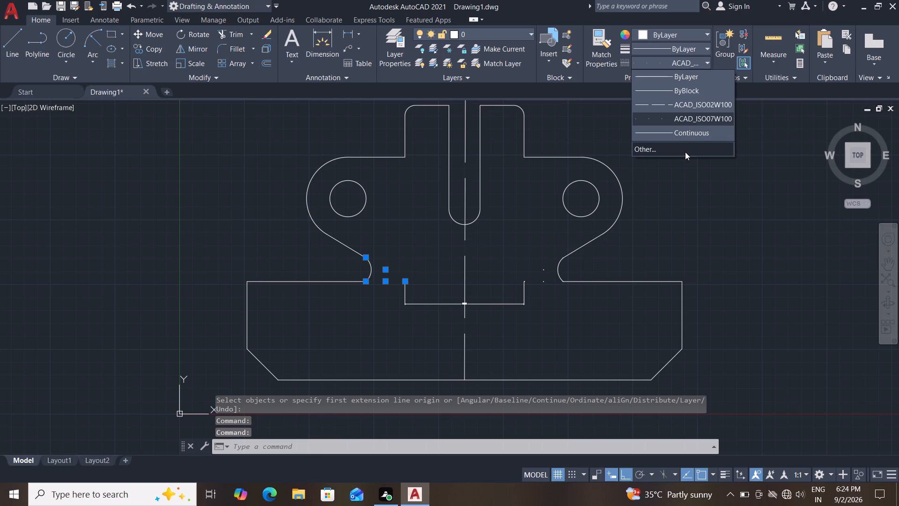
left_click(685, 152)
left_click(556, 151)
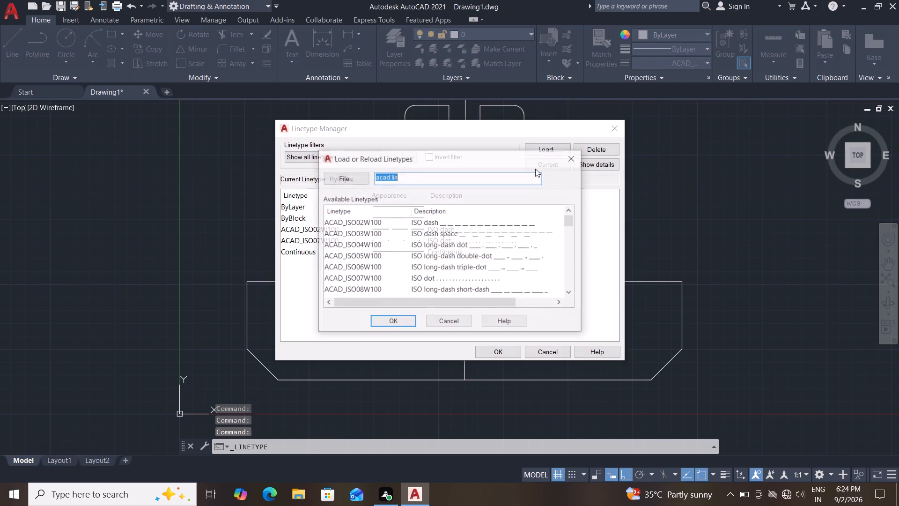
left_click_drag(572, 220, 574, 199)
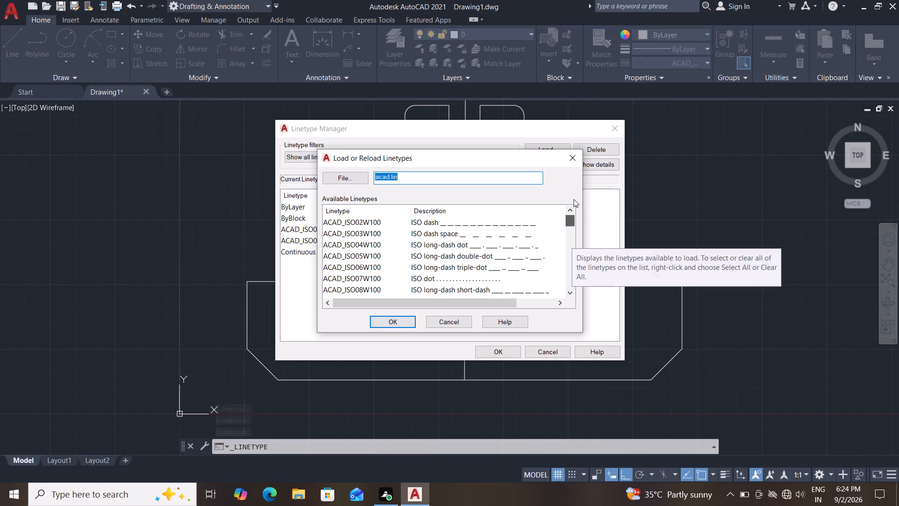
left_click_drag(574, 199, 574, 197)
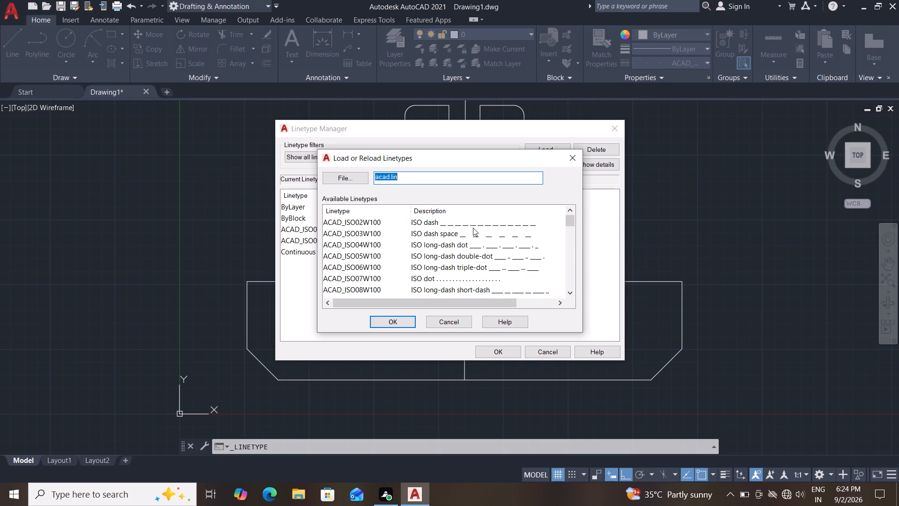
left_click(473, 224)
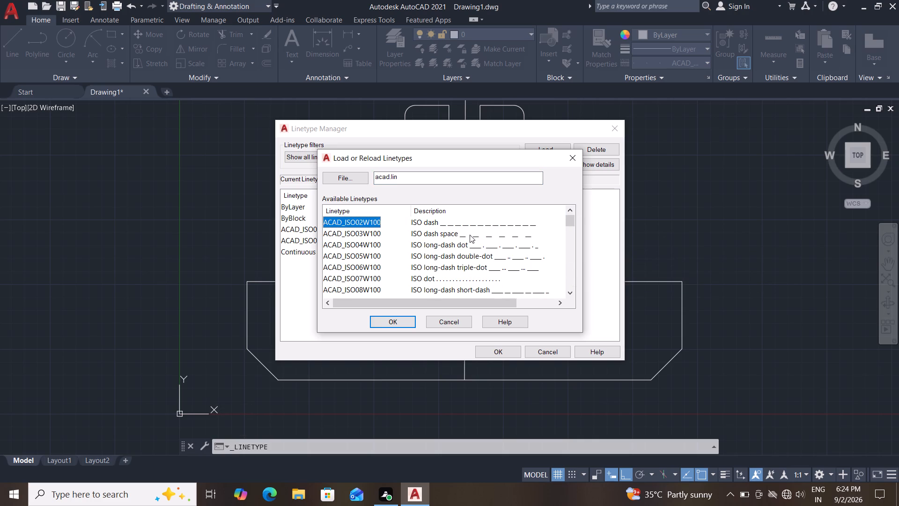
left_click(469, 235)
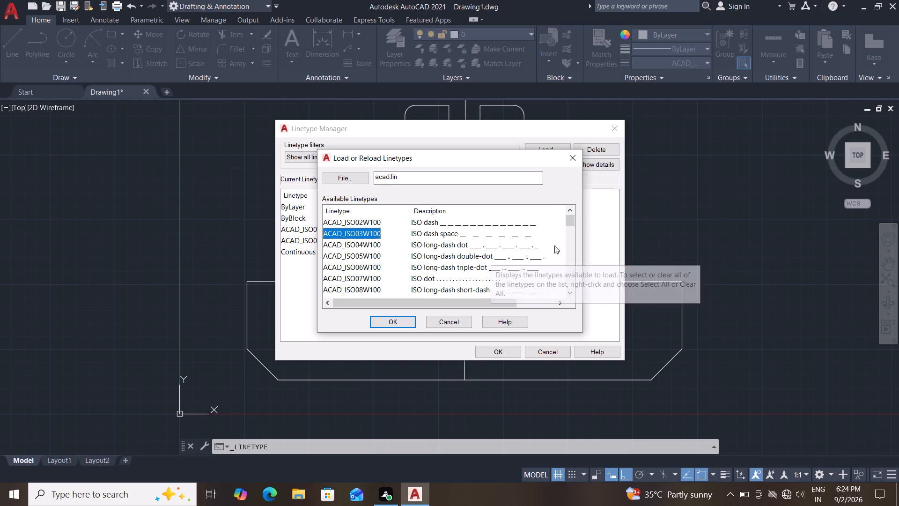
left_click_drag(568, 223, 568, 232)
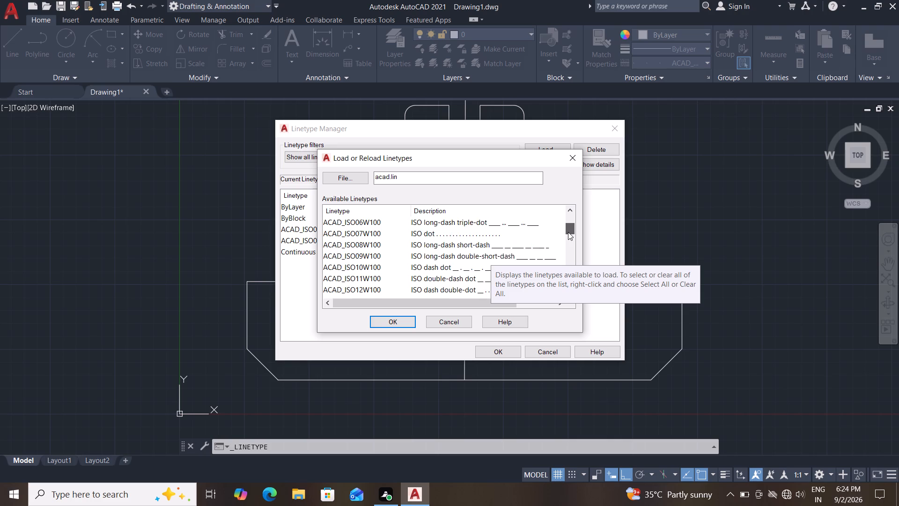
left_click_drag(568, 232, 560, 254)
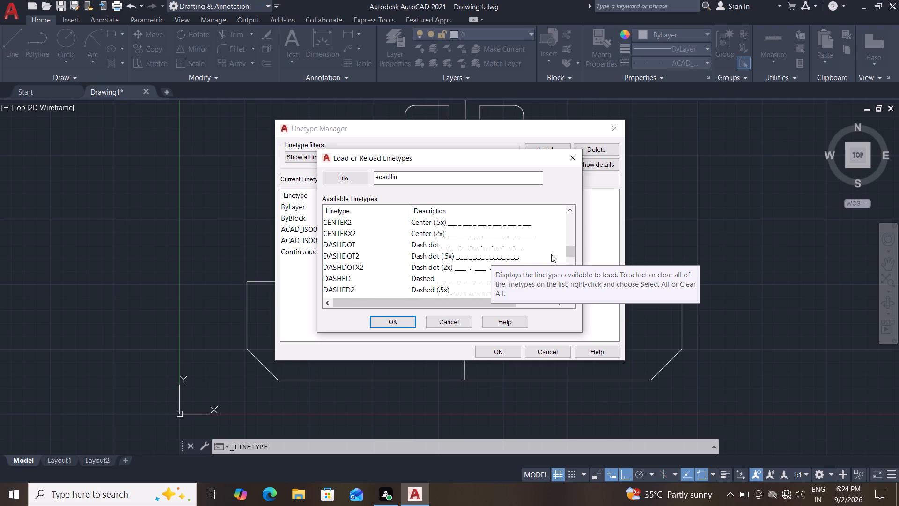
left_click(451, 281)
left_click(405, 321)
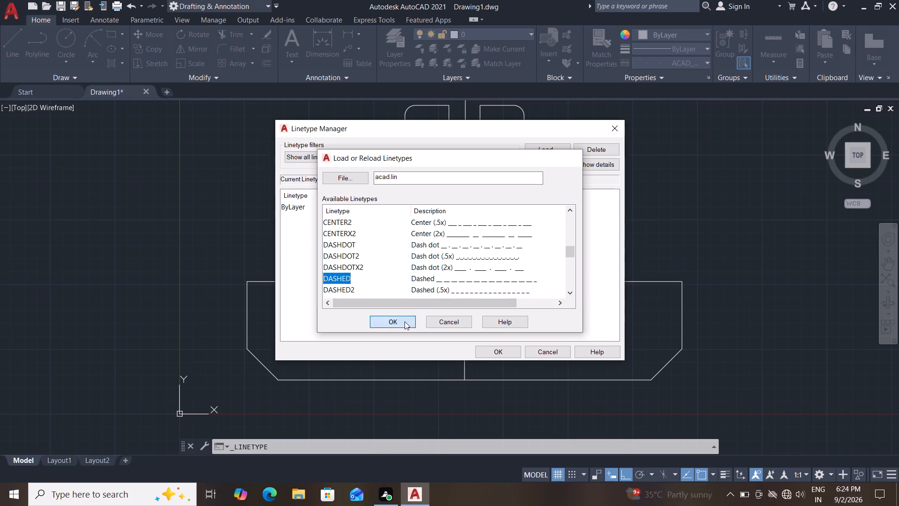
left_click(494, 352)
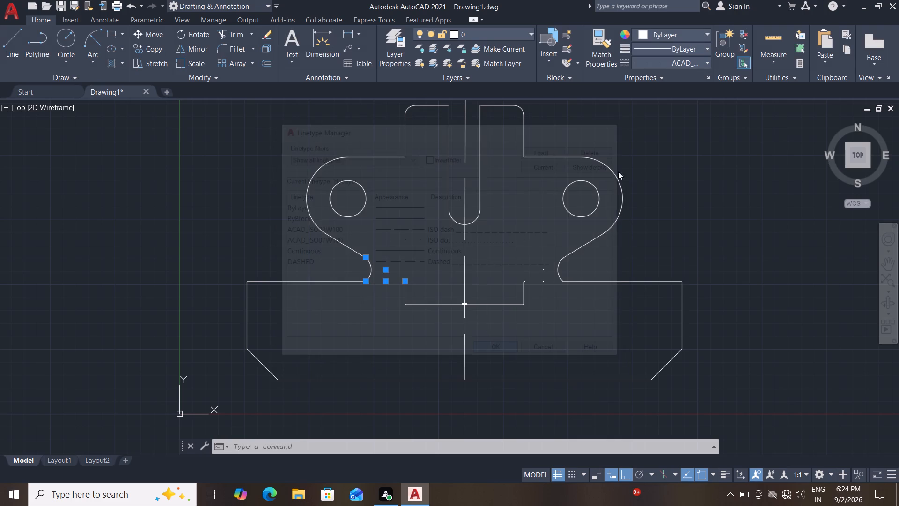
Change the two sloped and two horizontal dotted construction lines beside the fillet arcs to the DASHED linetype.
left_click(701, 63)
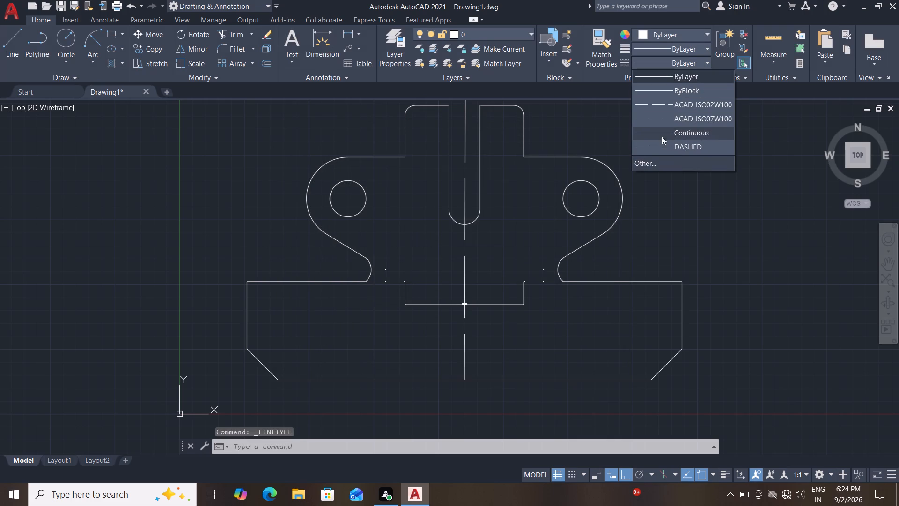
left_click(375, 274)
left_click(384, 270)
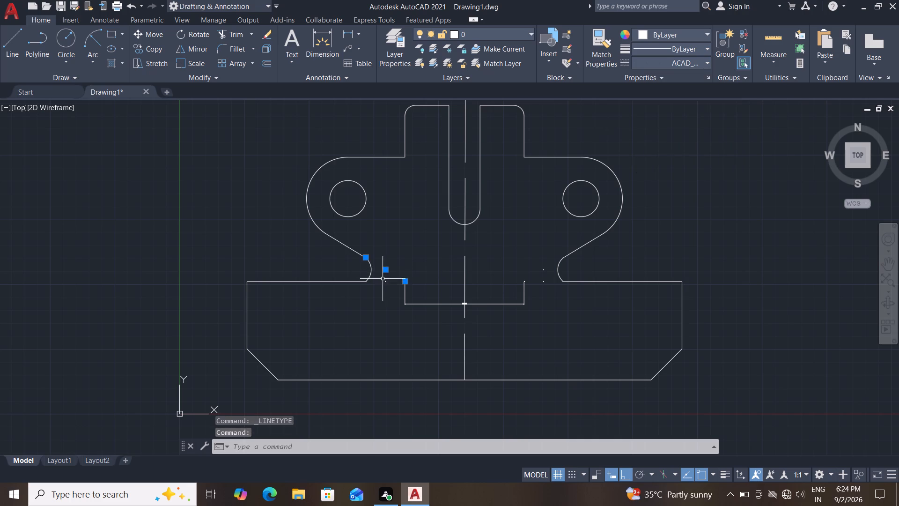
left_click(387, 283)
left_click(543, 270)
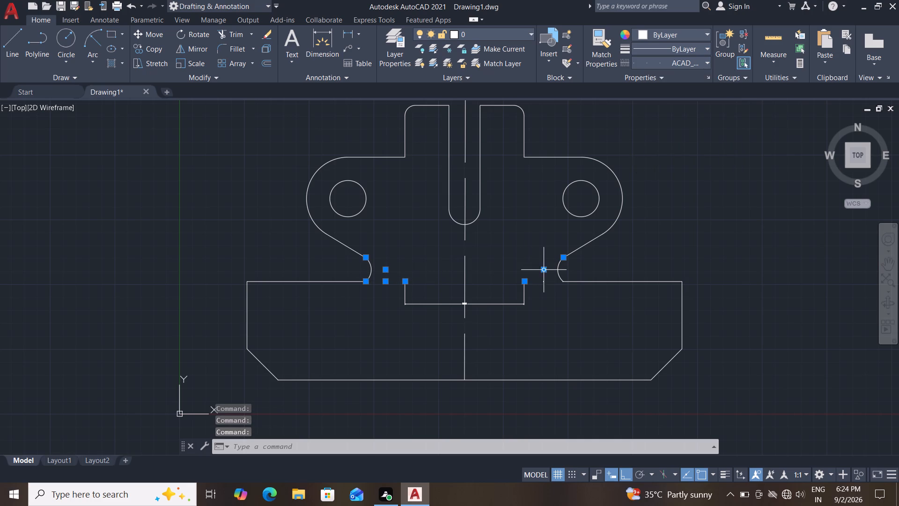
left_click(545, 282)
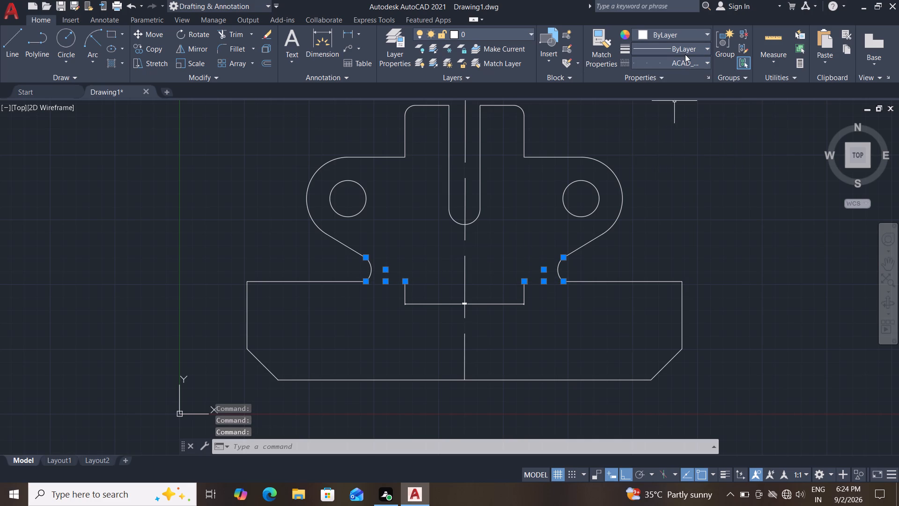
left_click(685, 65)
left_click(677, 145)
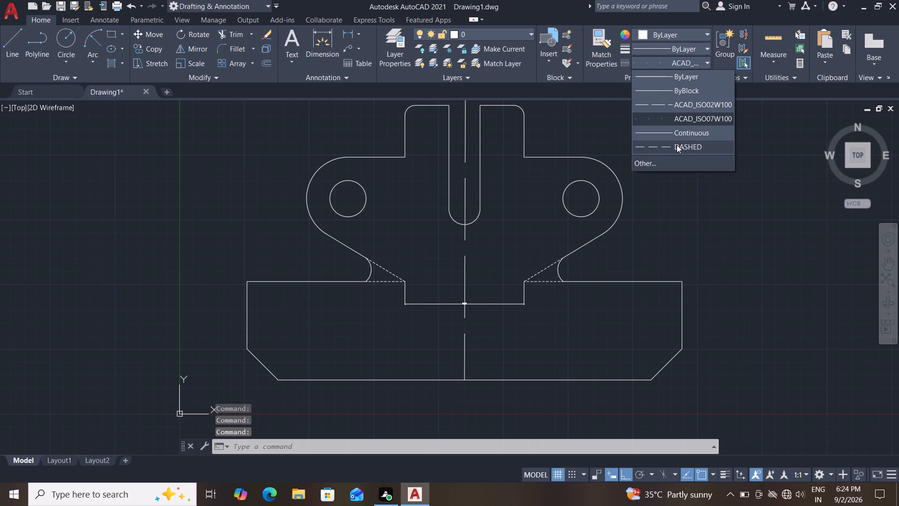
key("Escape")
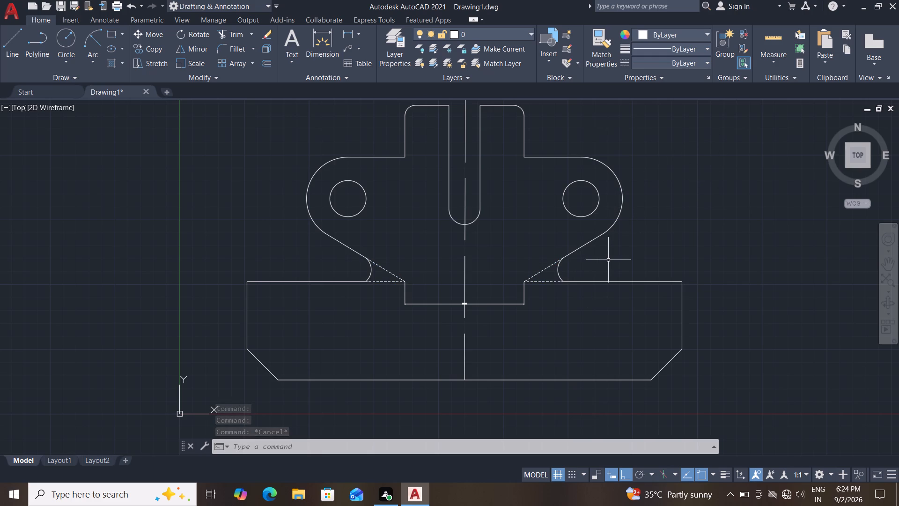
Modify the Standard dimension style to use arrow size 3 and suppress trailing zeros in linear dimensions.
key("d")
key("Return")
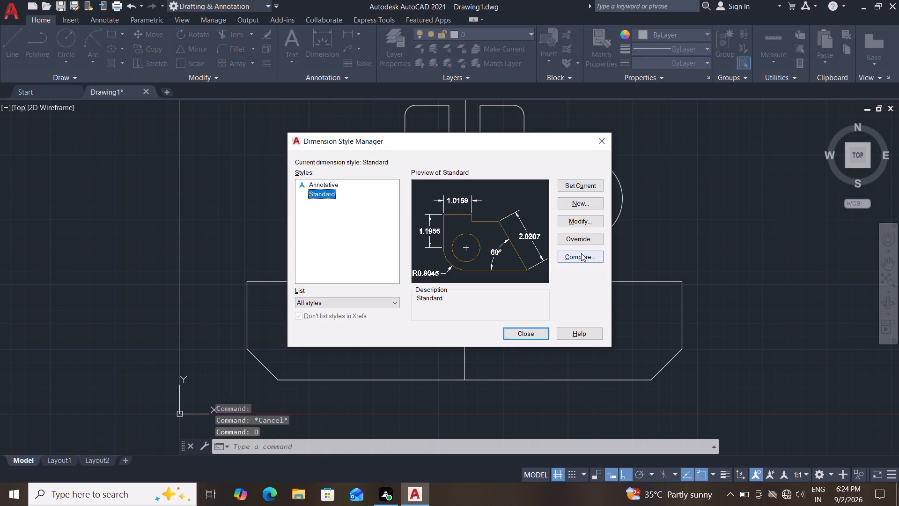
left_click(579, 217)
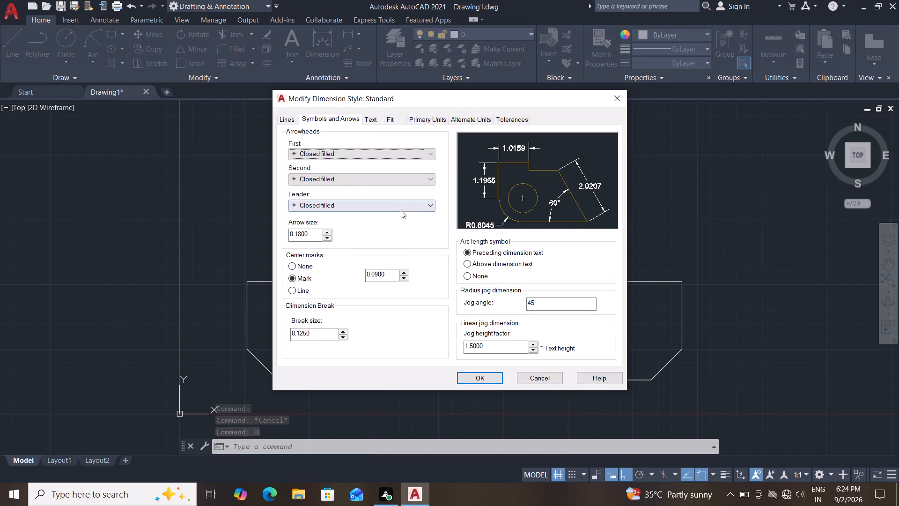
left_click_drag(316, 238, 236, 244)
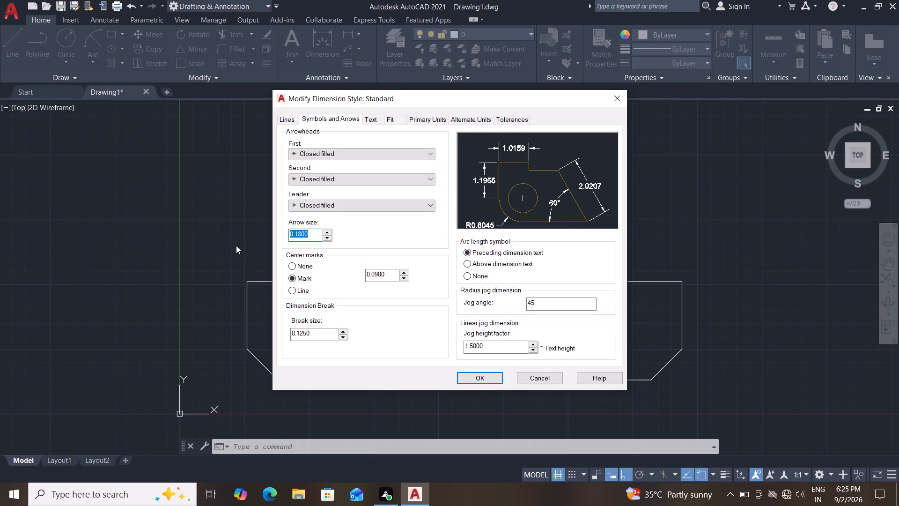
key("3")
key("Return")
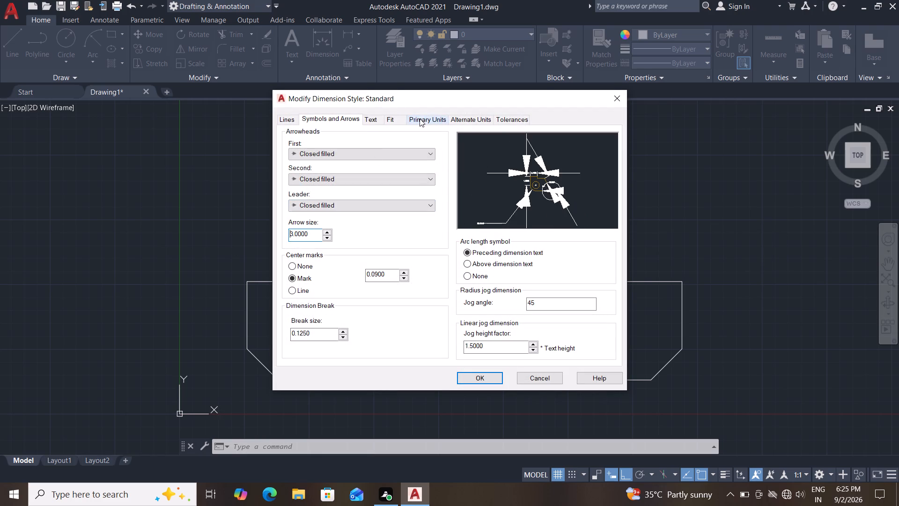
left_click(420, 119)
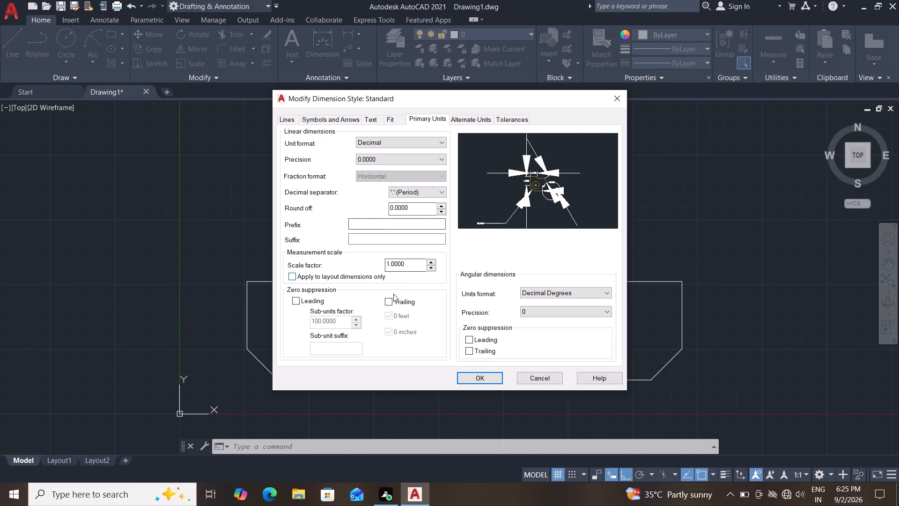
left_click(389, 298)
Set the Standard dimension style's text height to 3 and apply the style changes.
double_click(373, 114)
left_click_drag(426, 199, 361, 216)
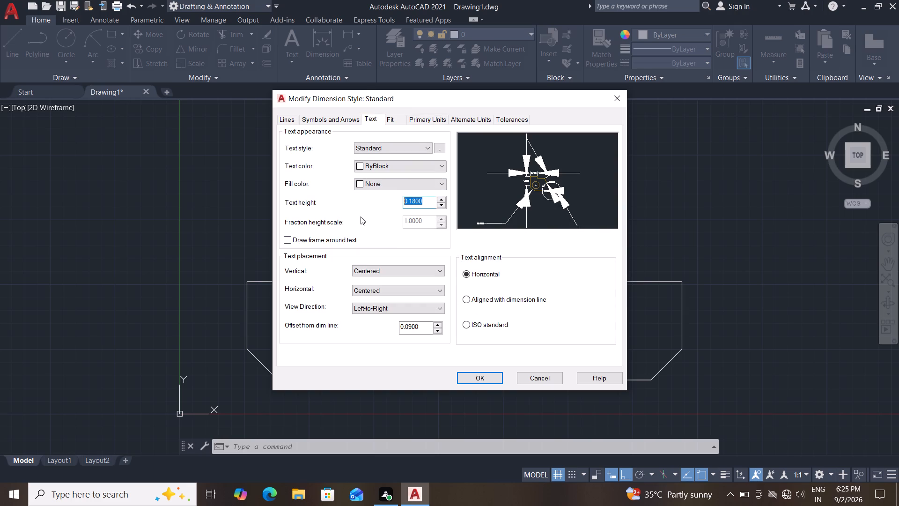
key("3")
key("Return")
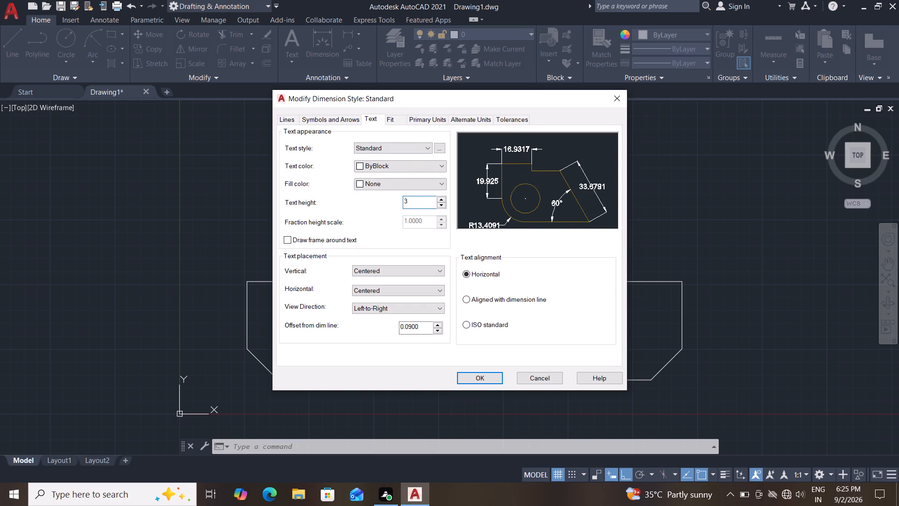
left_click(494, 372)
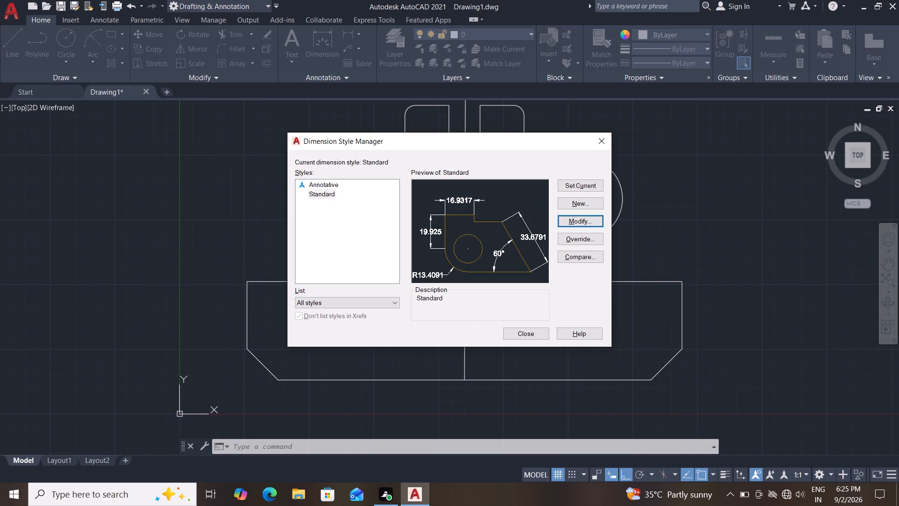
left_click(537, 339)
key("Escape")
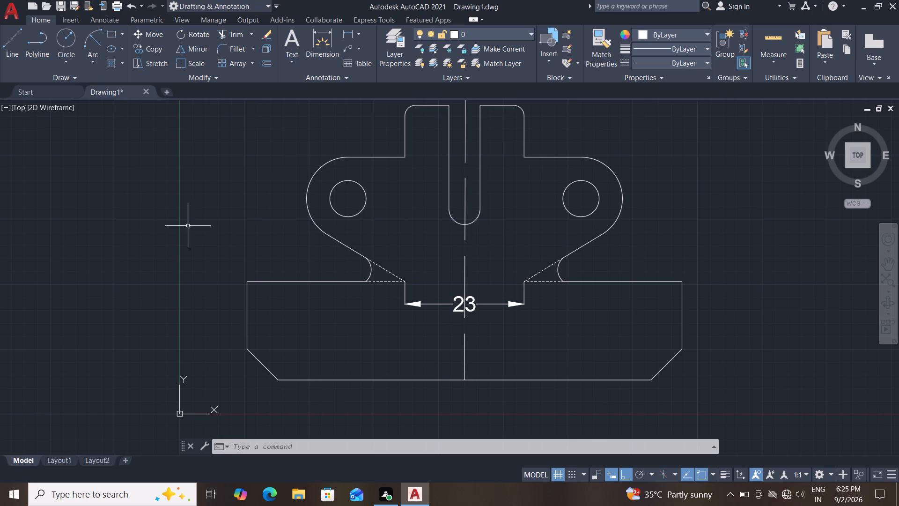
Dimension the base's overall width between its left and right vertical edges, placing the dimension below the base.
left_click_drag(315, 43, 317, 48)
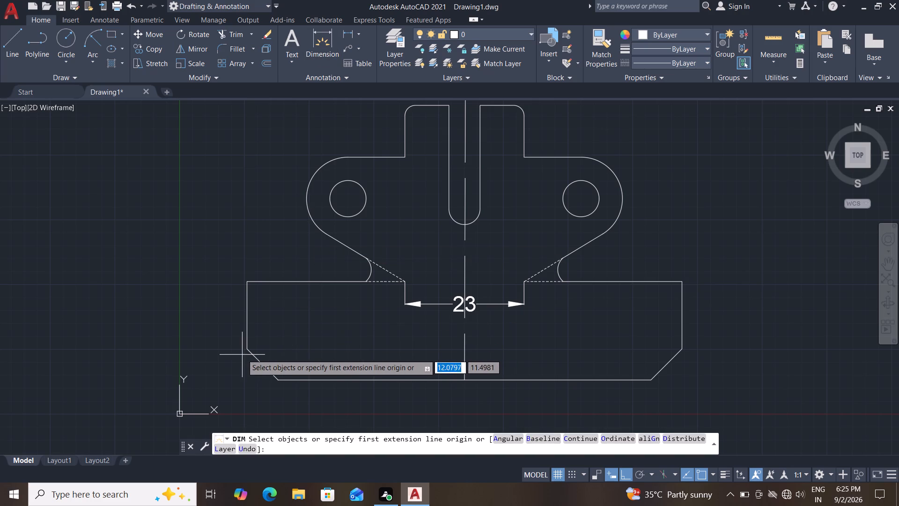
left_click(247, 350)
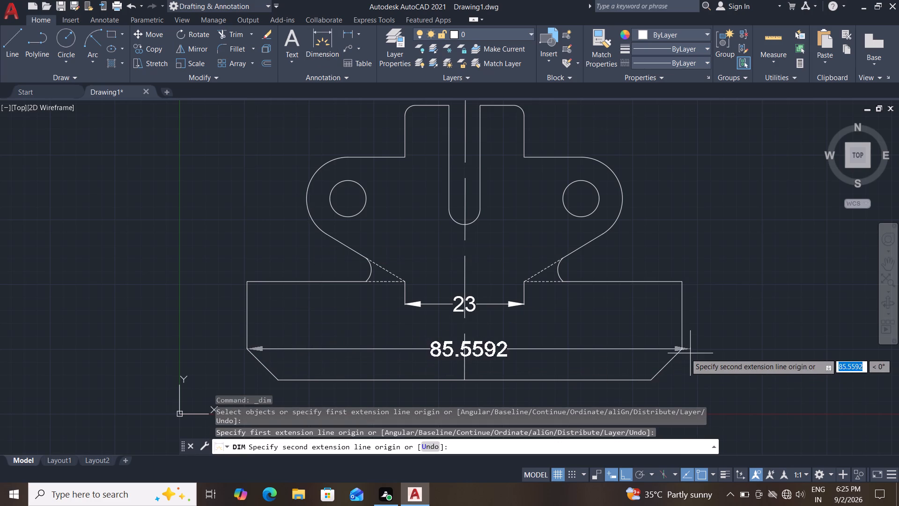
left_click(682, 350)
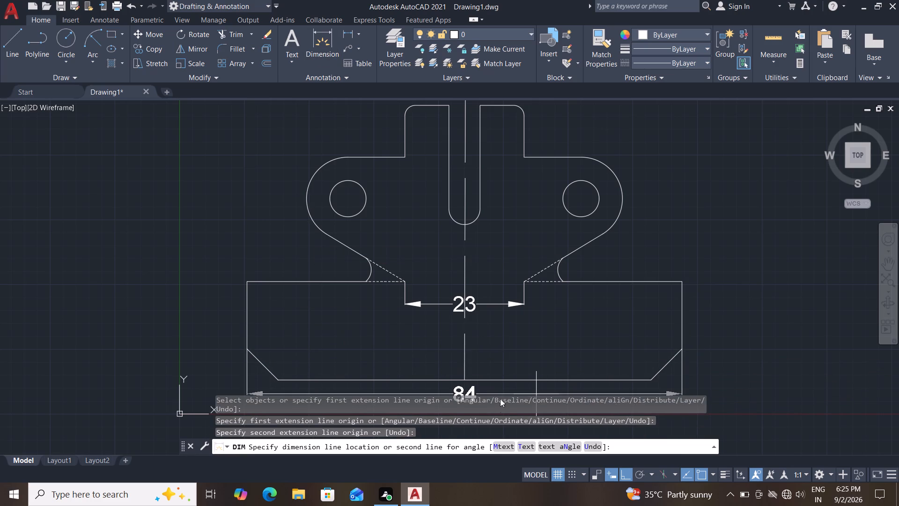
middle_click_drag(518, 358, 521, 272)
left_click(469, 338)
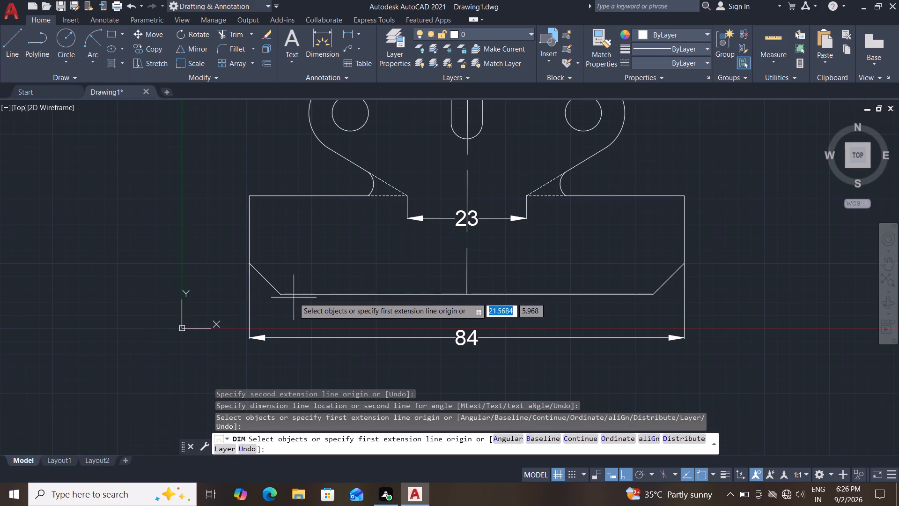
Dimension the vertical height of the base's left chamfer, placing the dimension just left of the base.
left_click(250, 265)
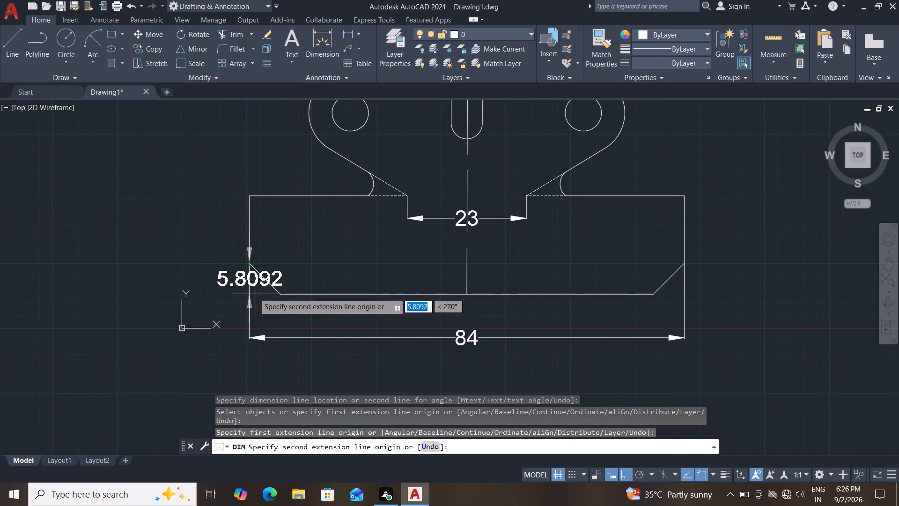
left_click(282, 292)
left_click(229, 291)
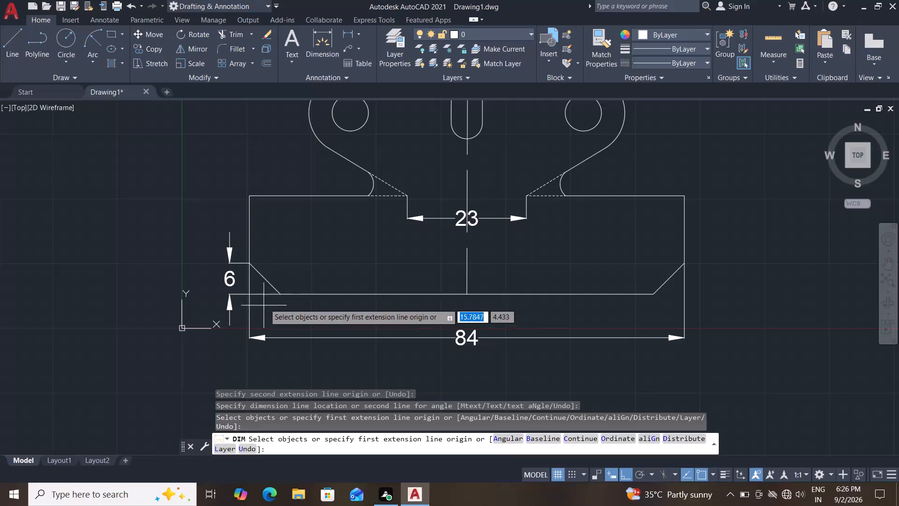
Dimension the horizontal width of the base's left chamfer, placing the dimension between the base and its overall width dimension.
left_click(249, 264)
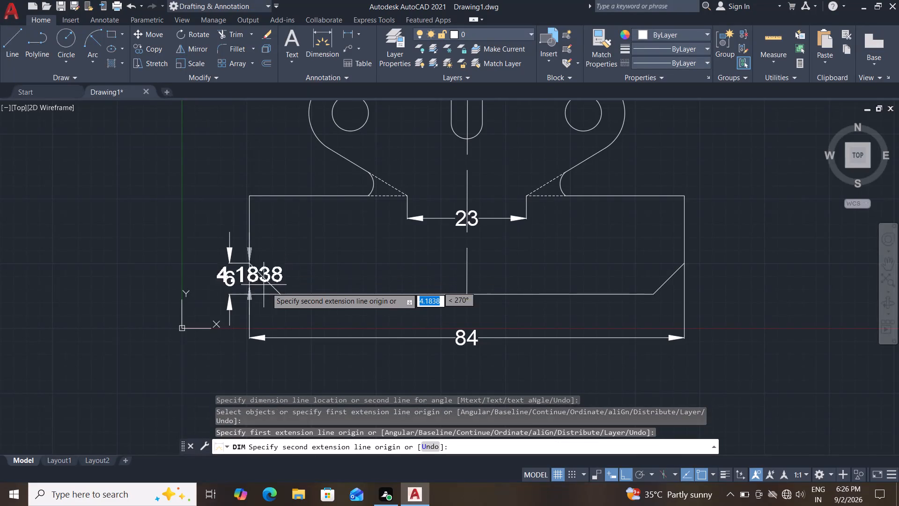
left_click(278, 295)
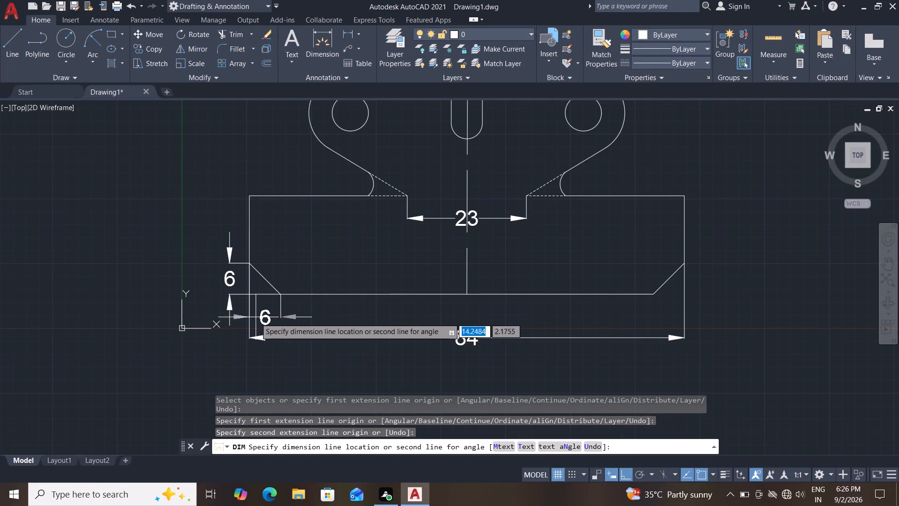
left_click(259, 324)
key("Escape")
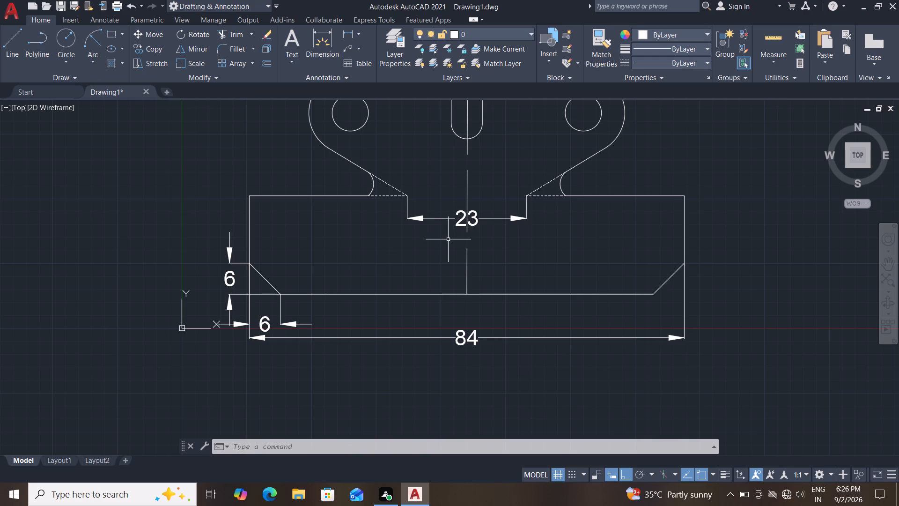
Dimension the width of the central top slot between its two vertical edges, placing the dimension just below the slot's rounded end.
middle_click_drag(514, 263, 504, 326)
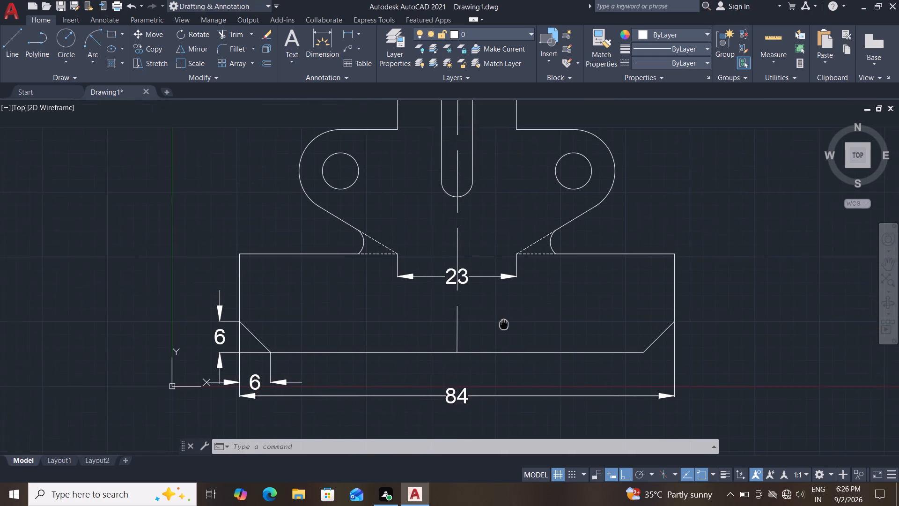
middle_click_drag(504, 326, 512, 361)
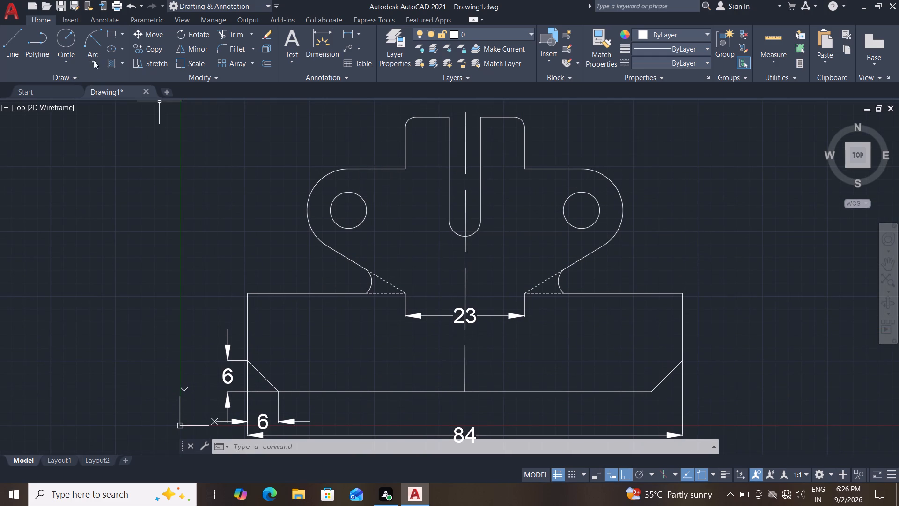
left_click_drag(317, 37, 319, 41)
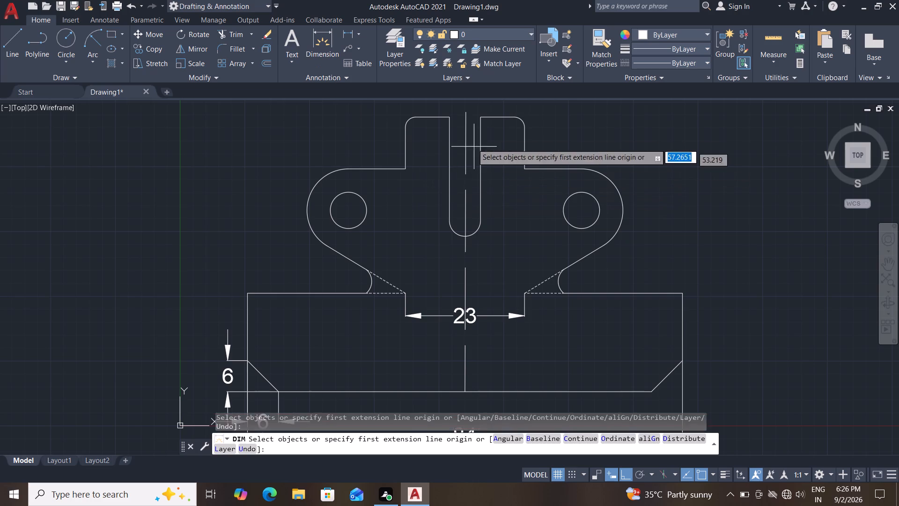
left_click(449, 117)
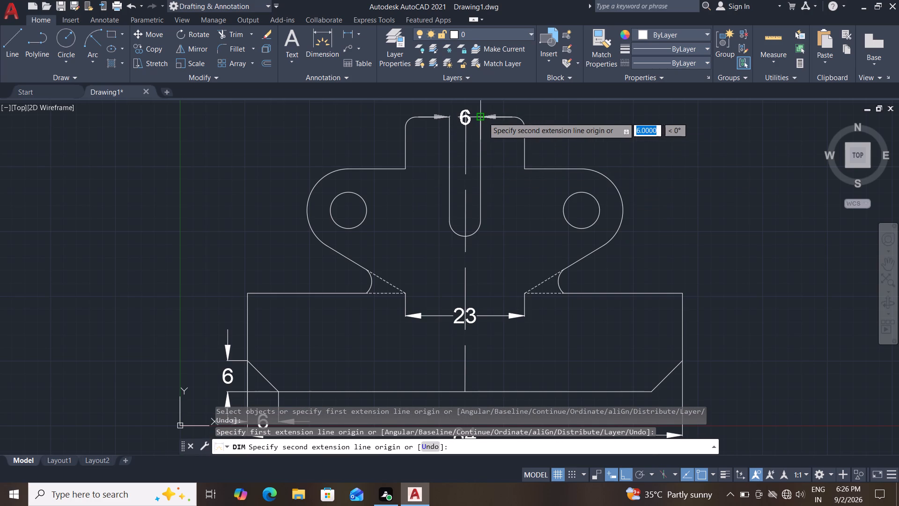
left_click(483, 117)
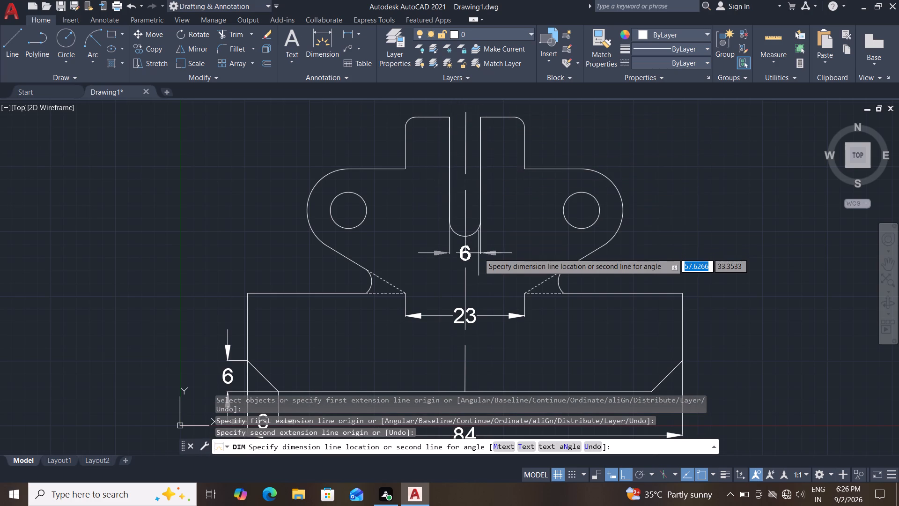
left_click(479, 253)
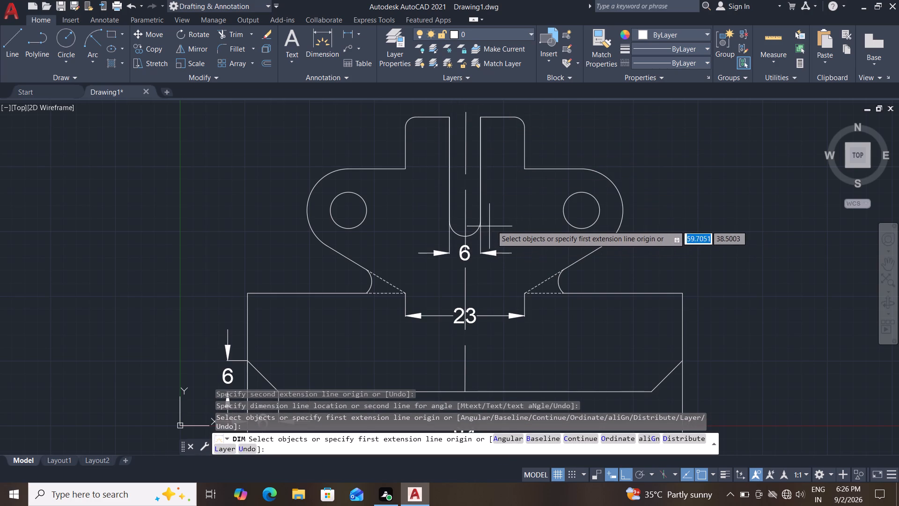
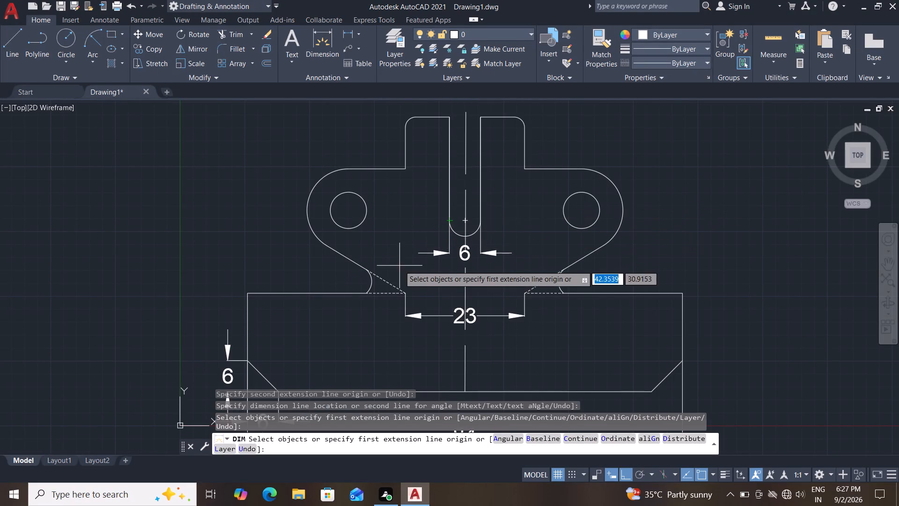
Dimension the horizontal distance between the centres of the two boss holes, placing the dimension above the part's top edge.
key("Escape")
middle_click_drag(506, 237, 505, 214)
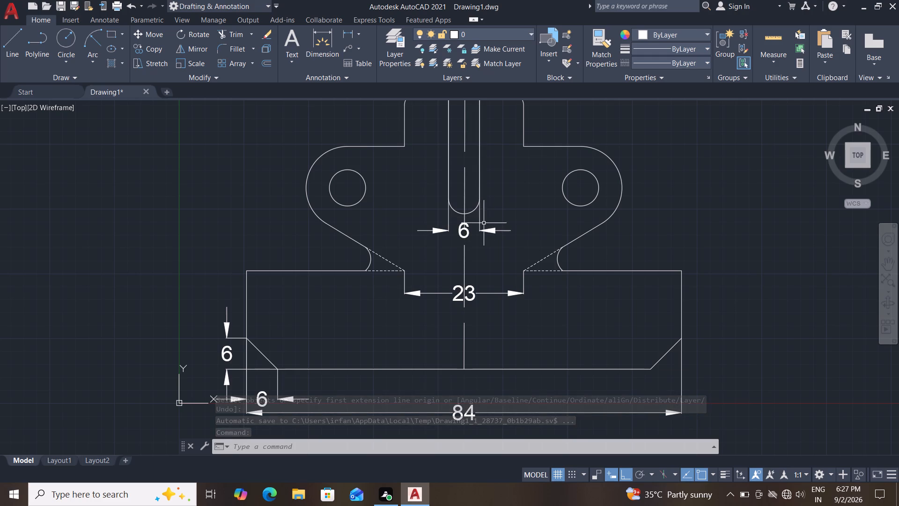
scroll(510, 290, "down", 1)
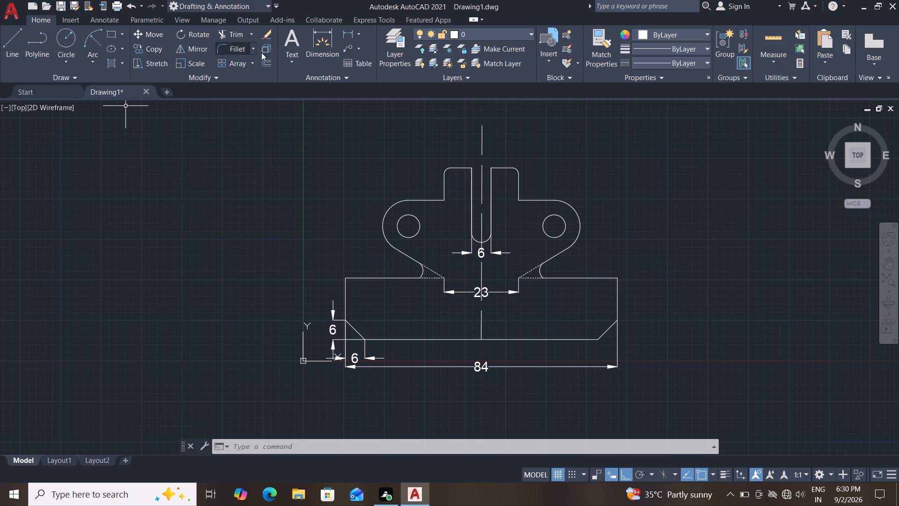
left_click_drag(316, 44, 314, 53)
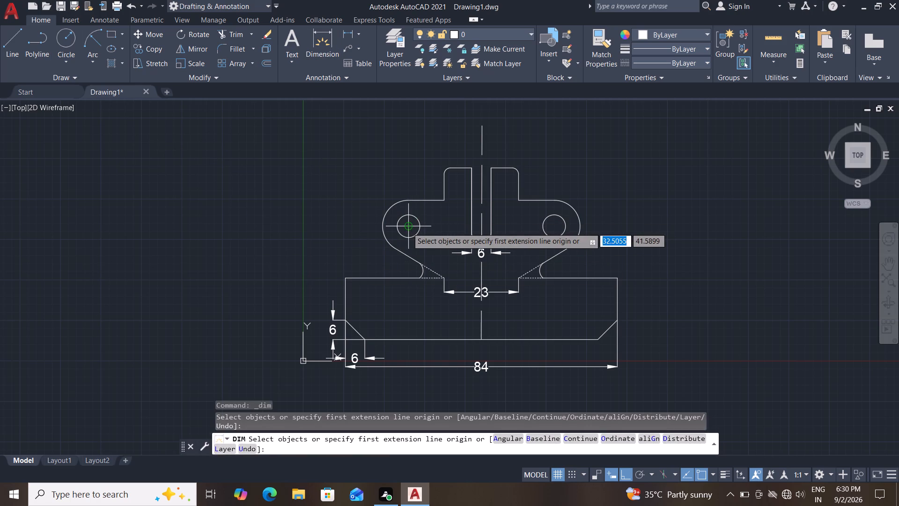
left_click_drag(407, 228, 412, 229)
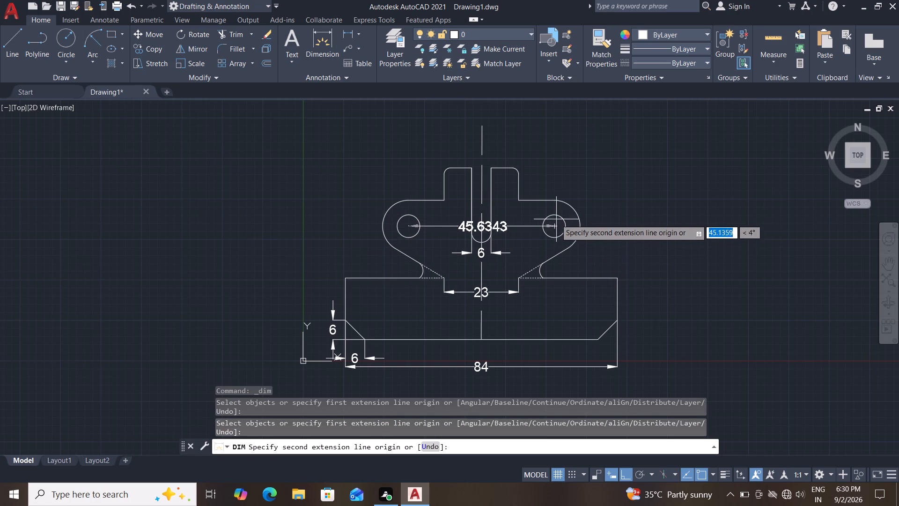
left_click(556, 227)
left_click(526, 145)
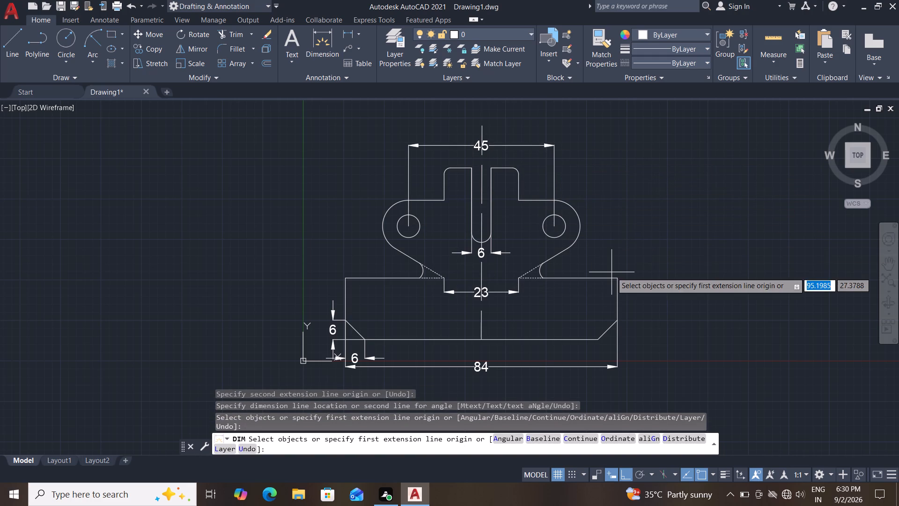
Dimension the base's height from its bottom edge to its upper right corner, placing the dimension just right of the base.
scroll(631, 253, "down", 1)
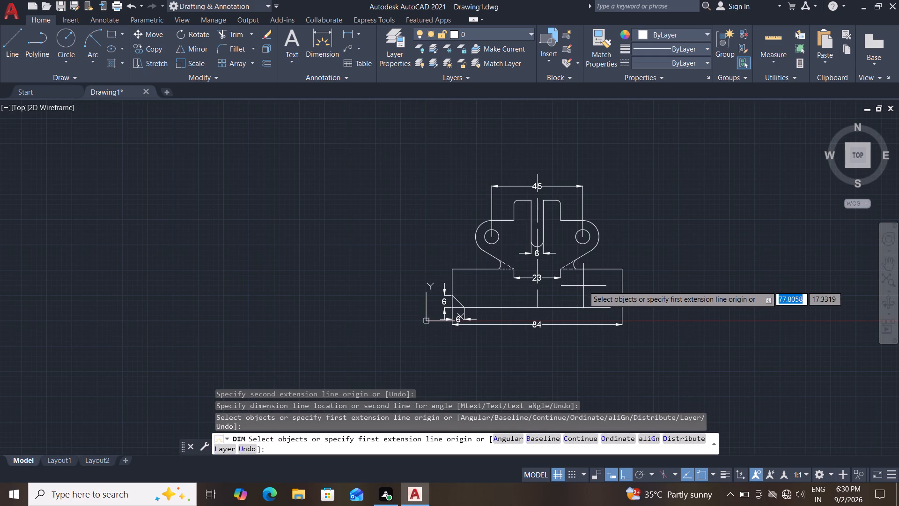
left_click(610, 308)
left_click(623, 270)
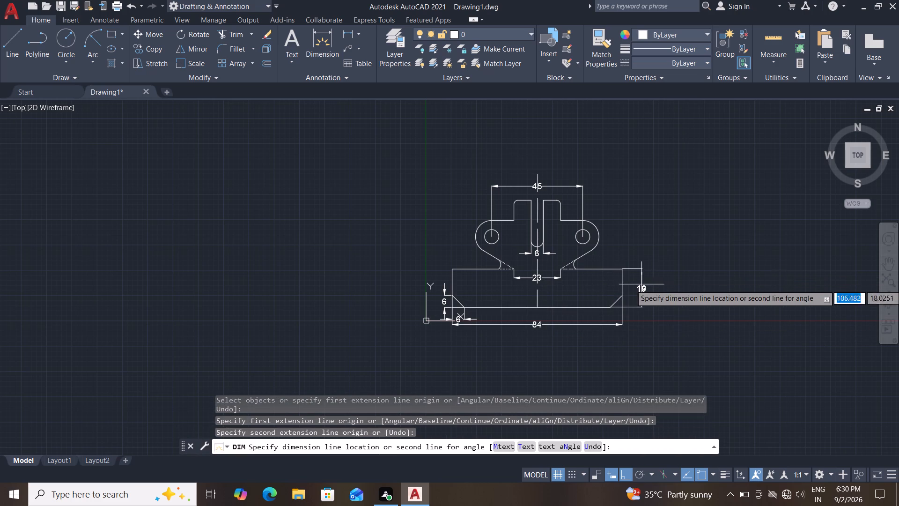
left_click(645, 287)
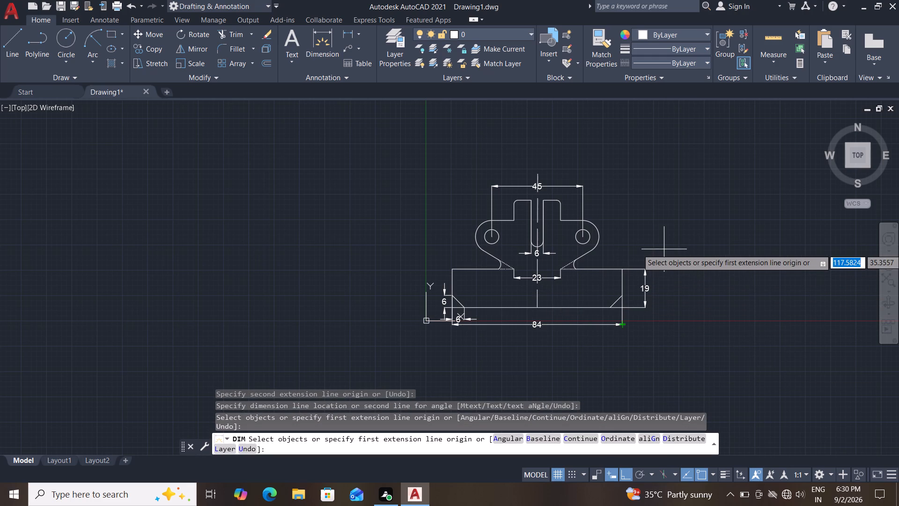
Dimension the central slot's width at its open top end, placing the dimension between the top edge and the hole spacing dimension.
scroll(578, 224, "up", 2)
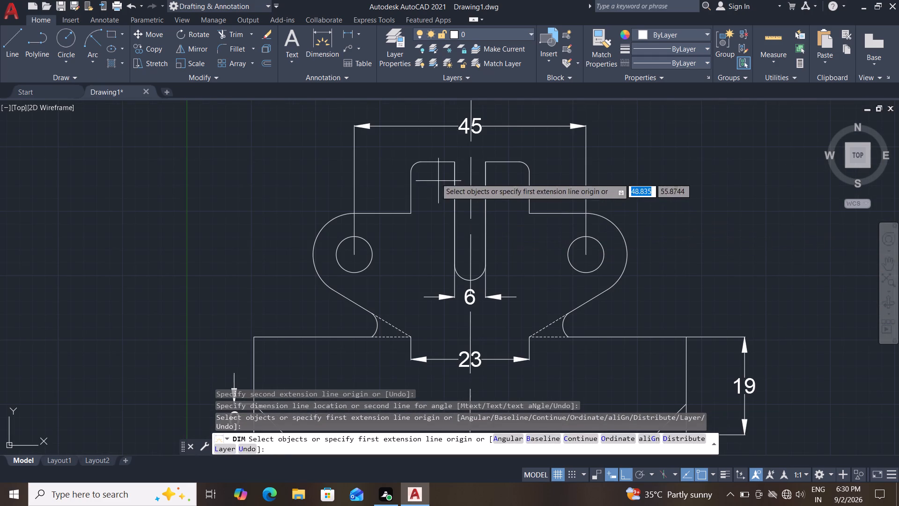
left_click(452, 161)
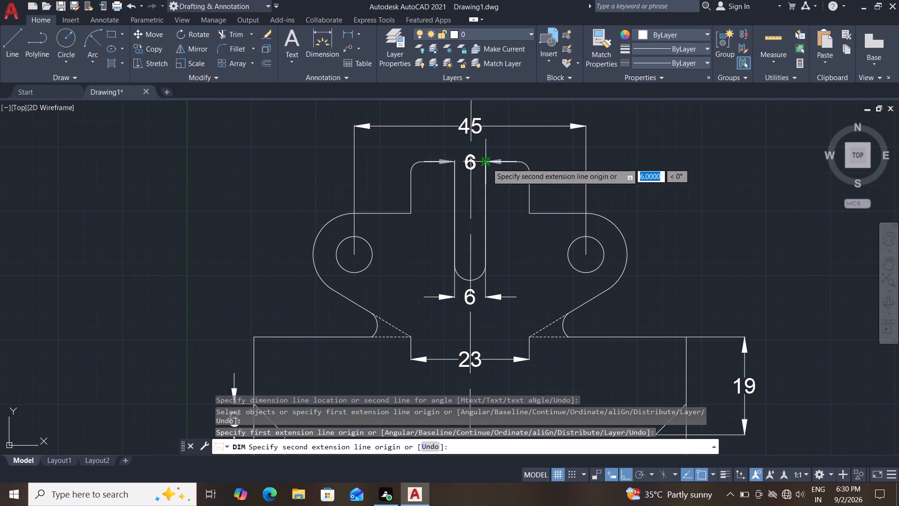
left_click(487, 163)
left_click(490, 143)
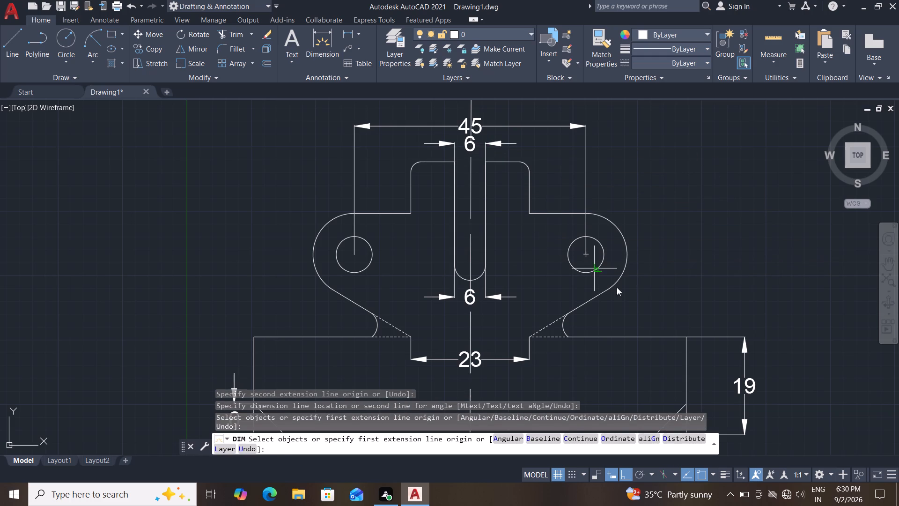
Dimension the vertical distance from the right hole's centre to the base's upper right corner, roughly in line above the base height dimension.
scroll(717, 303, "up", 1)
scroll(707, 311, "down", 1)
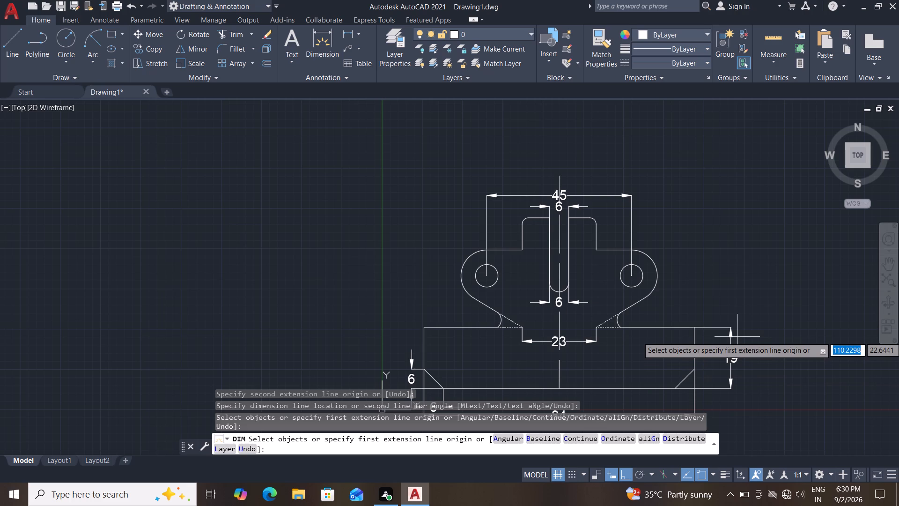
left_click(631, 277)
left_click(694, 329)
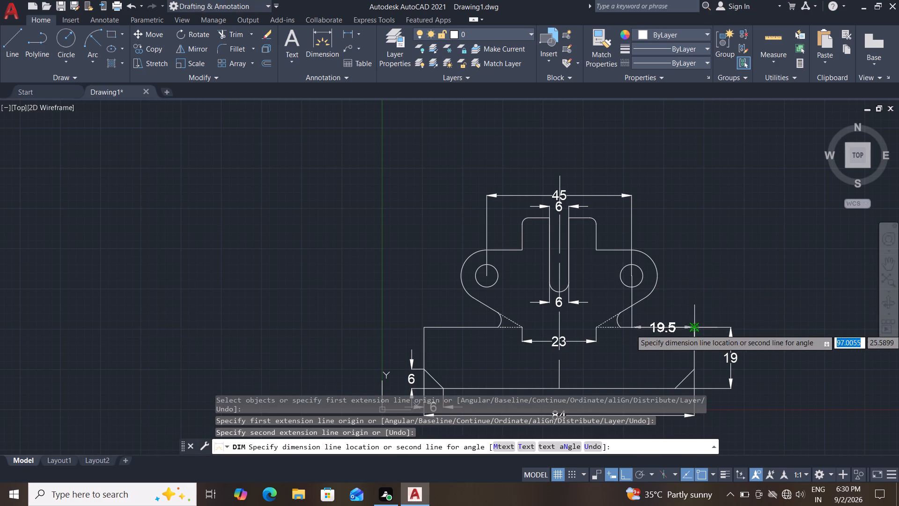
left_click(729, 293)
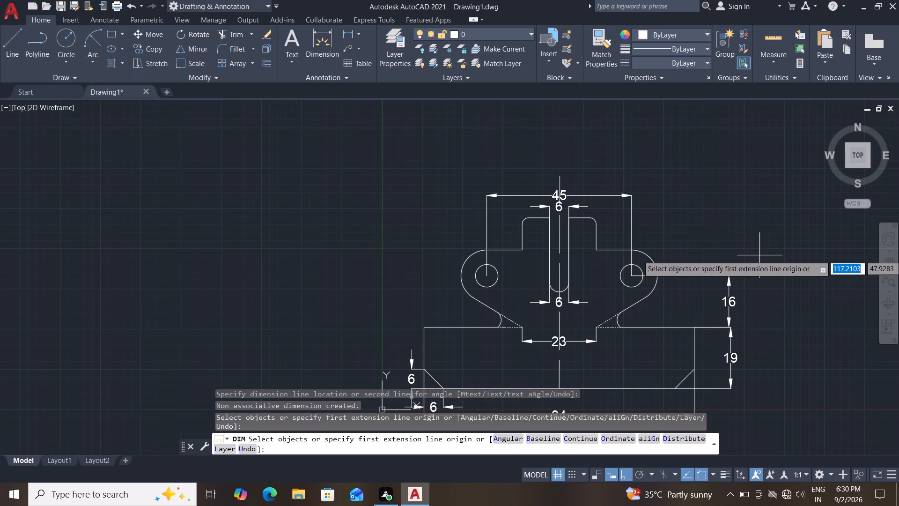
Dimension the vertical distance from the right hole's centre to the part's top edge, stacked above the hole-to-base dimension.
left_click(633, 275)
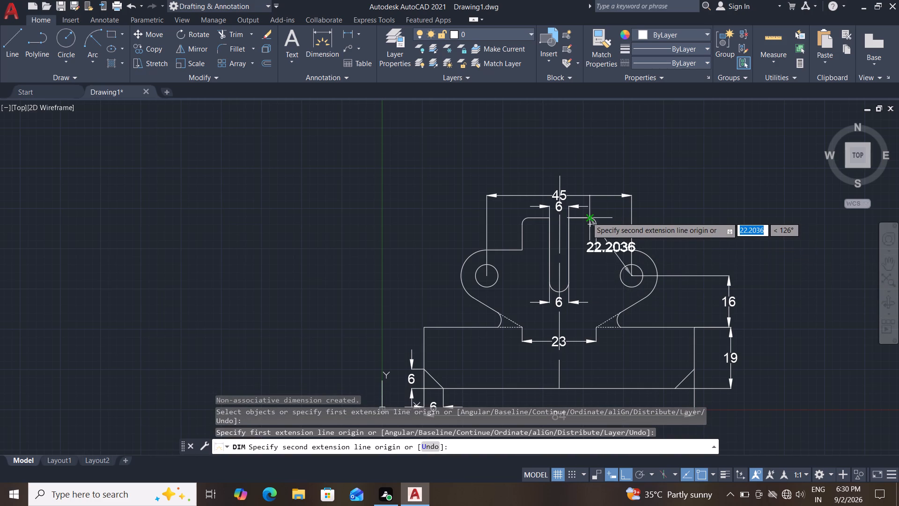
left_click(587, 217)
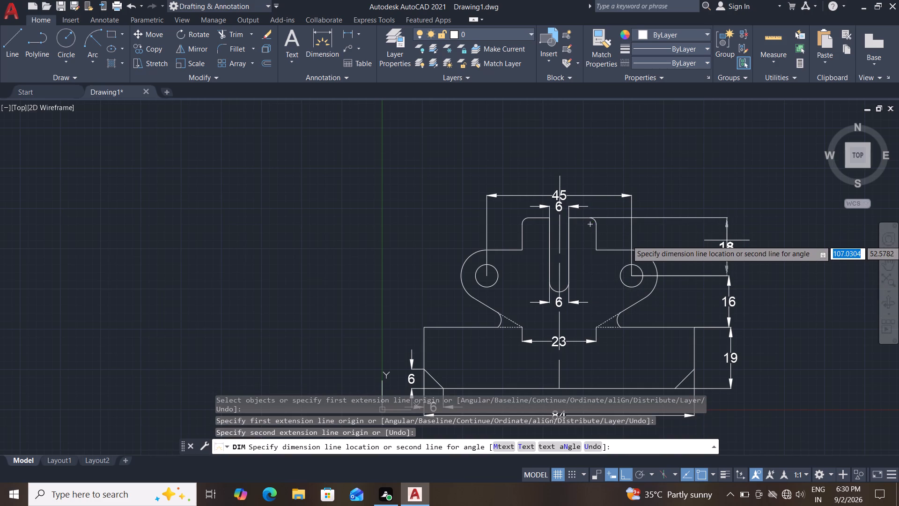
left_click(728, 240)
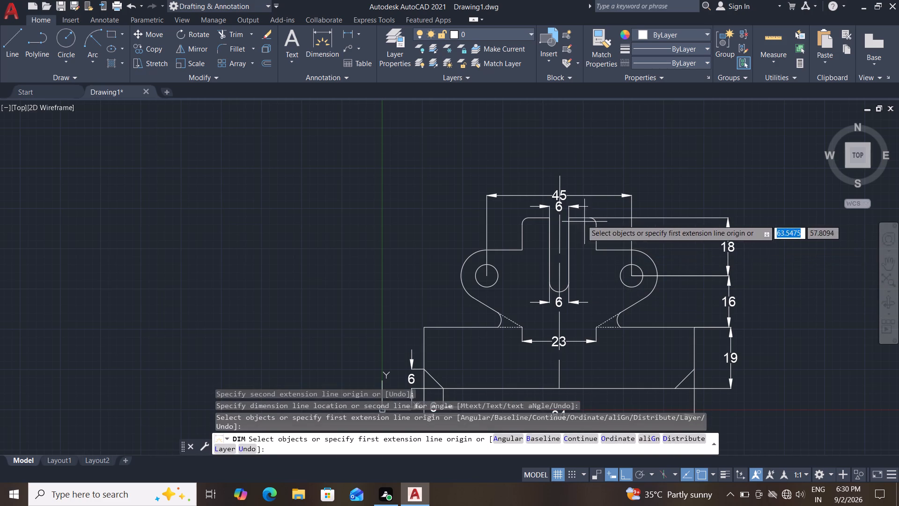
Dimension the part's overall height from top edge to bottom edge, placing the dimension outside the stacked vertical dimensions on the right.
left_click(581, 218)
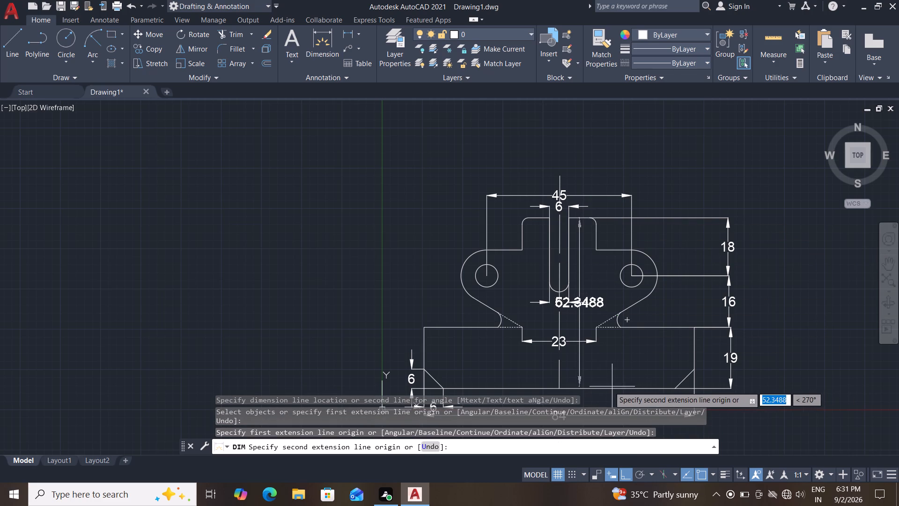
left_click(582, 390)
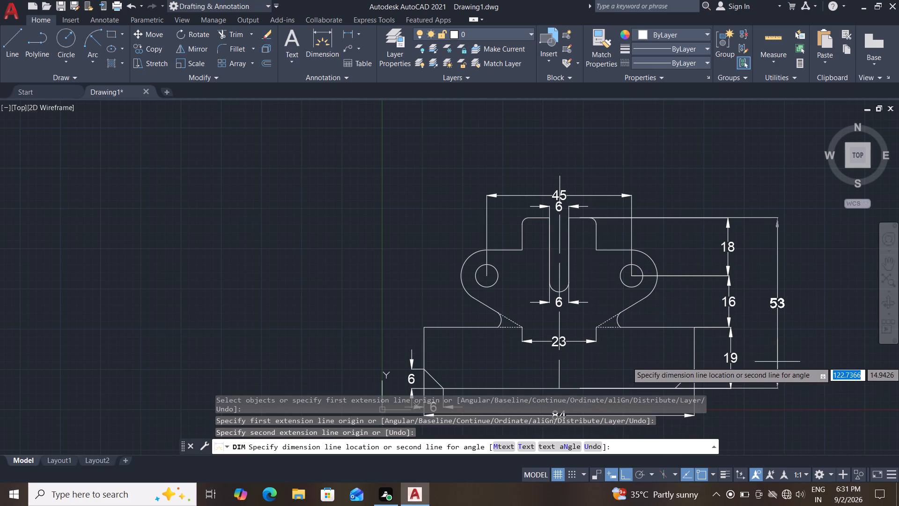
left_click(760, 365)
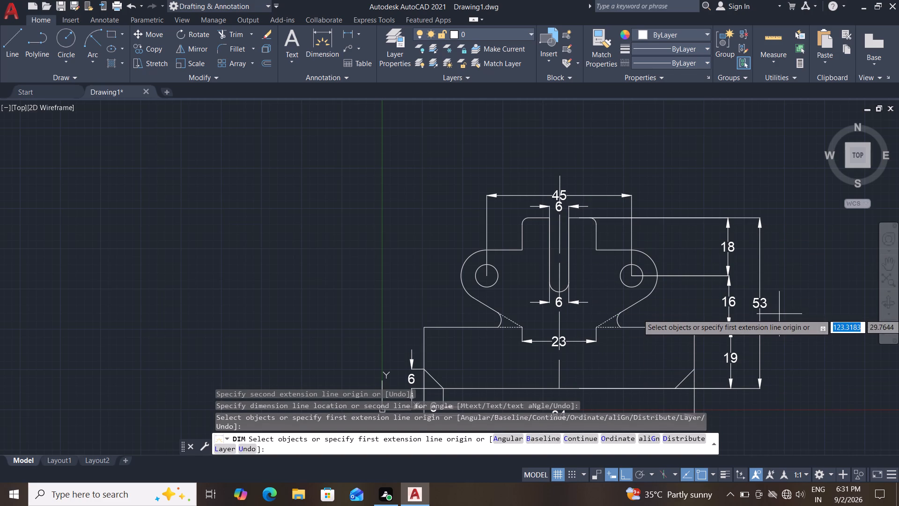
key("Escape")
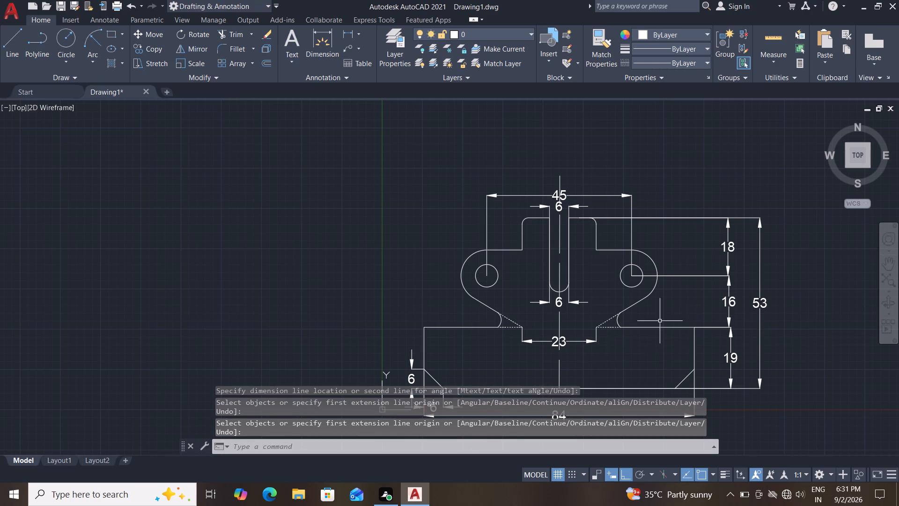
Add a diameter dimension to the right boss hole, placing its text between the slot and the hole.
middle_click_drag(609, 365, 624, 306)
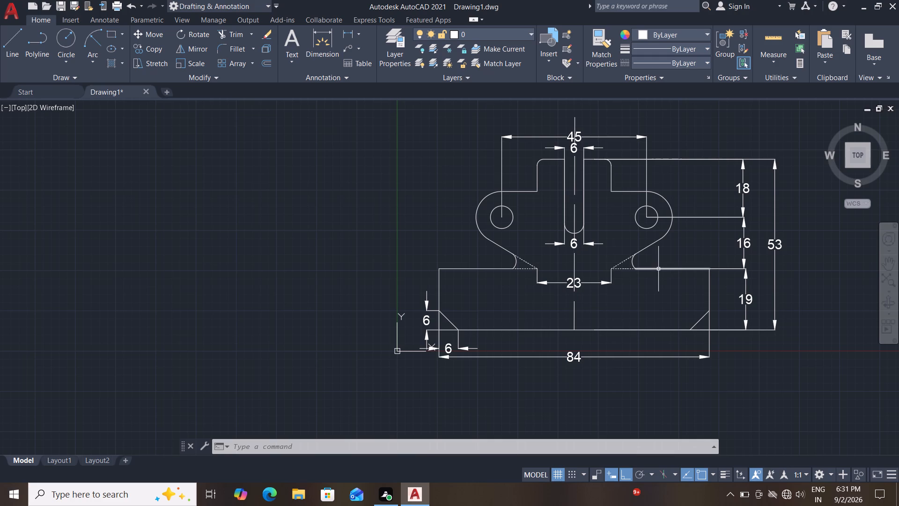
left_click(361, 35)
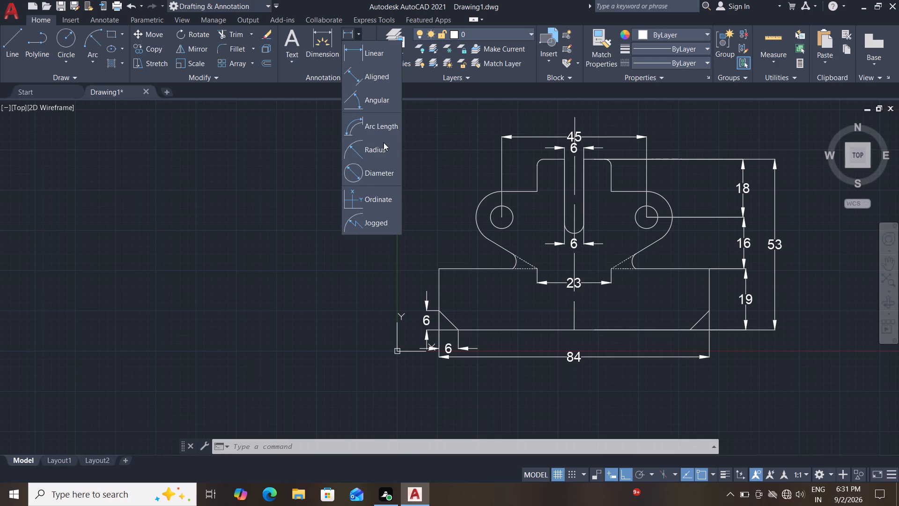
left_click(382, 168)
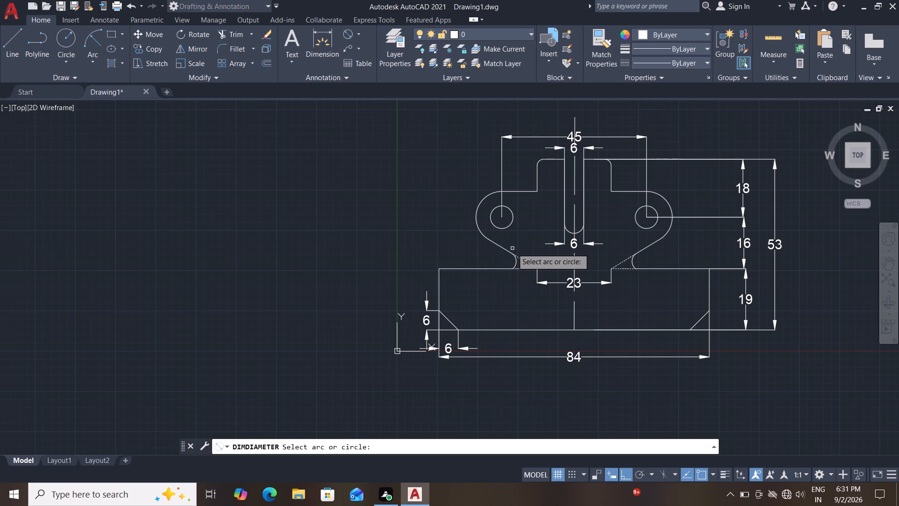
left_click(640, 223)
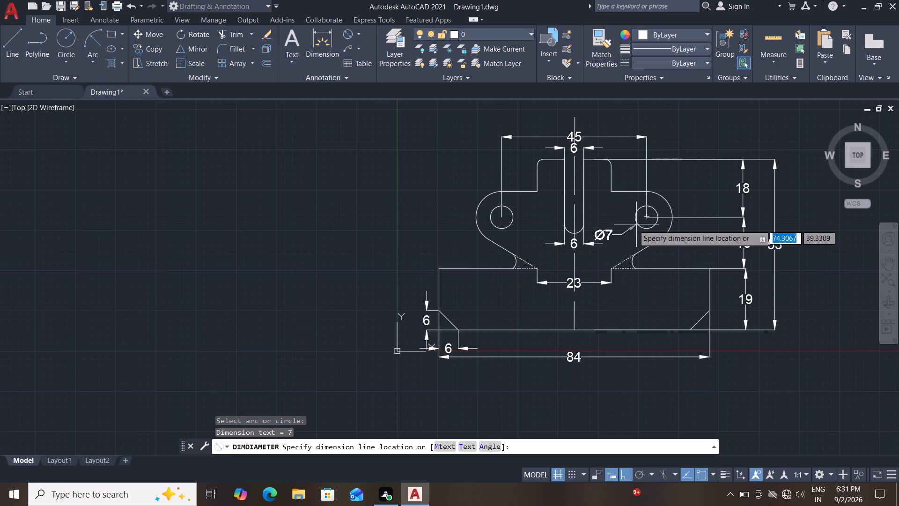
left_click(624, 217)
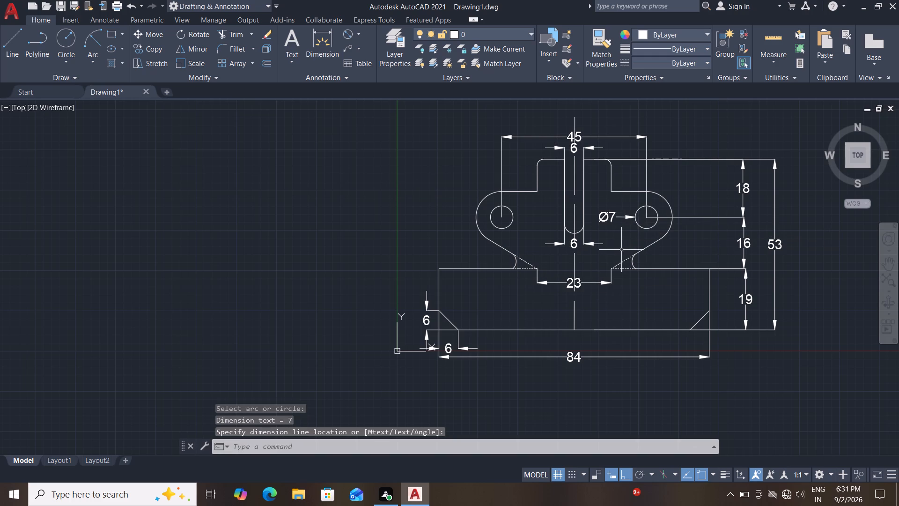
Add a radius dimension to the left concave arc where the boss meets the base, placing its text below the arc inside the base.
left_click(358, 34)
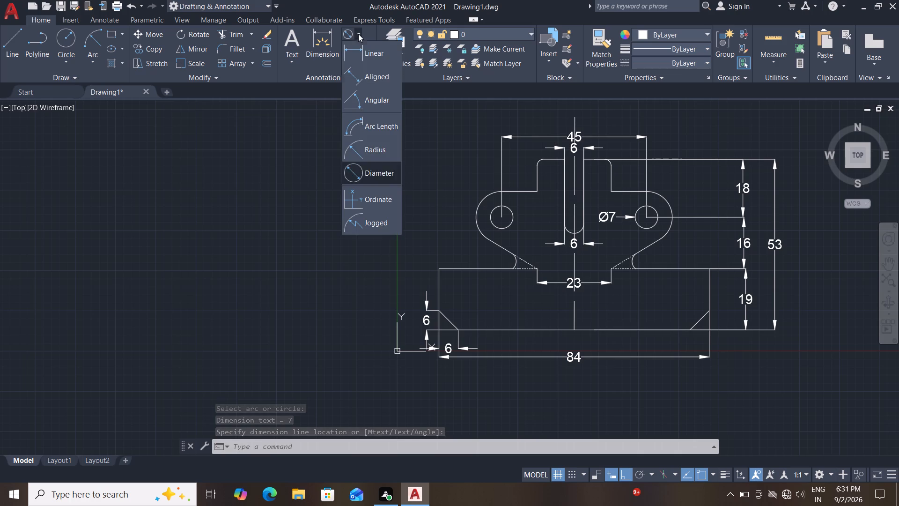
left_click(373, 144)
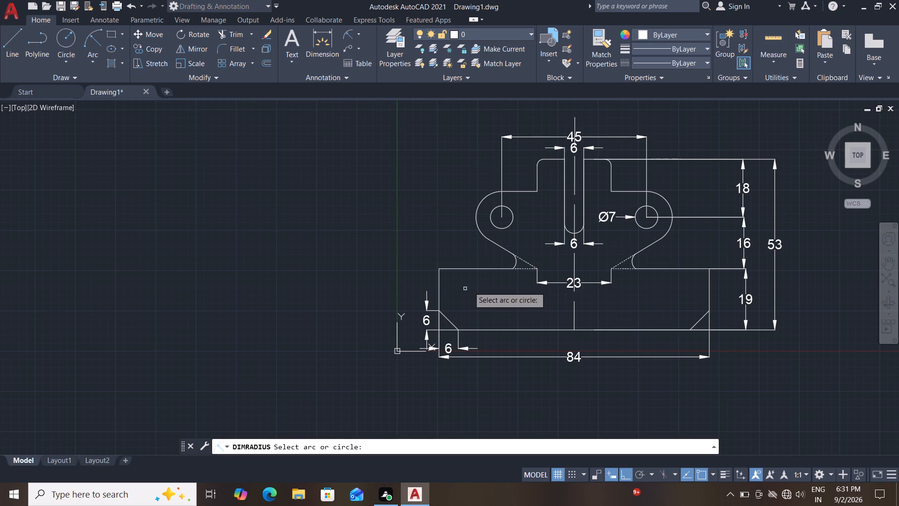
left_click(514, 264)
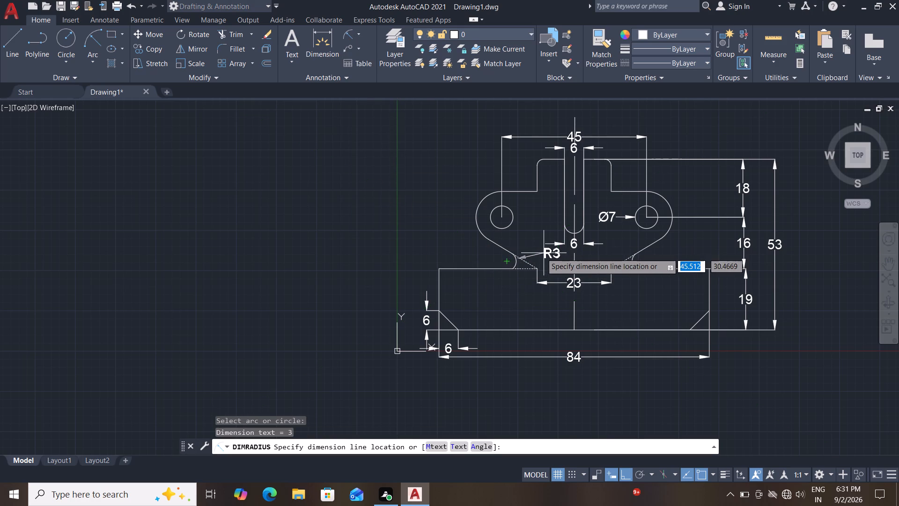
left_click(520, 287)
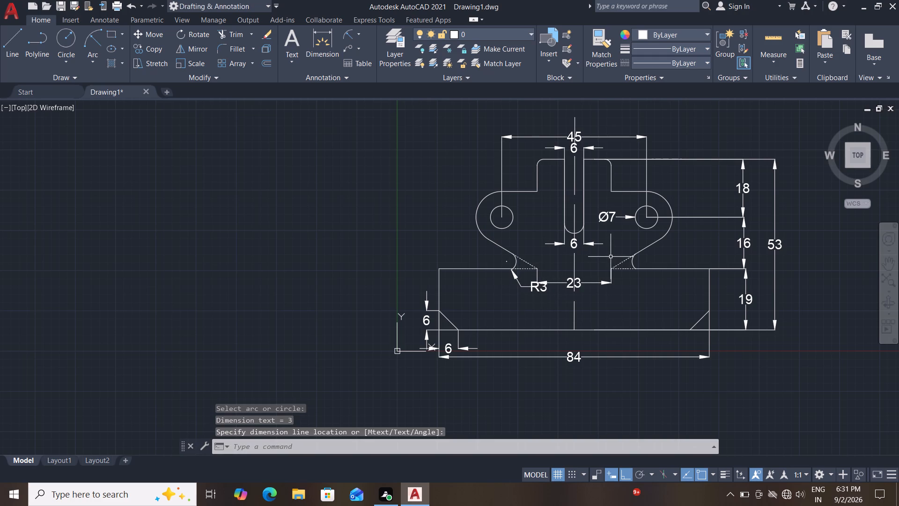
Add a radius dimension to the right boss's outer arc, placing its text above and to the right of the arc.
left_click_drag(347, 35, 349, 44)
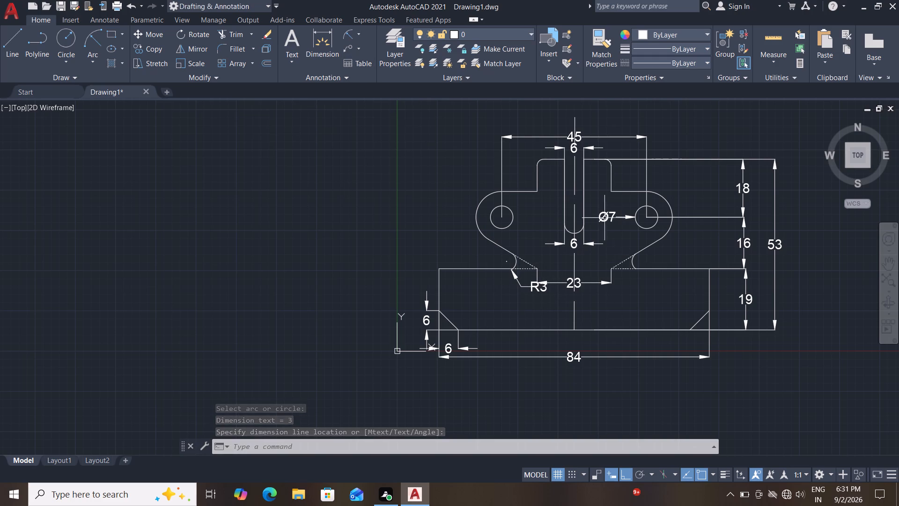
left_click(350, 30)
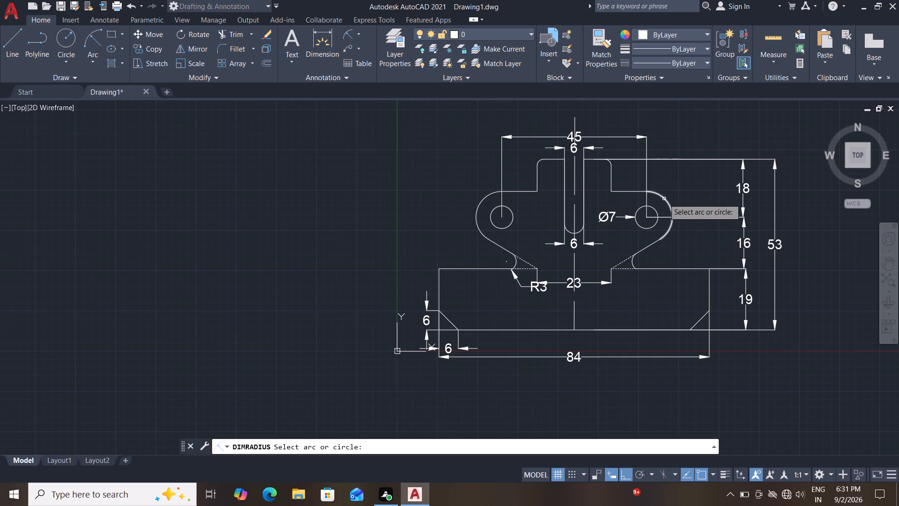
left_click_drag(664, 199, 671, 196)
left_click(684, 191)
key("Escape")
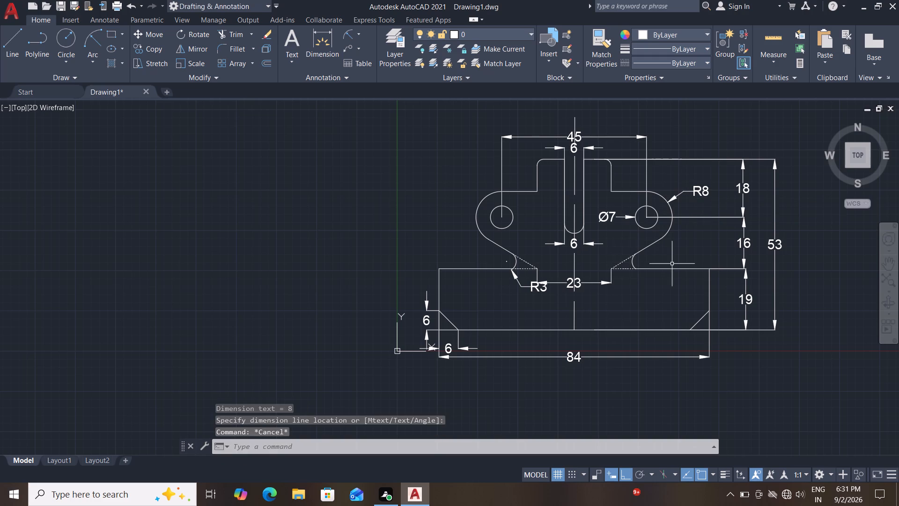
Move the left concave arc's radius dimension text further left, clear of the 23 neck-width dimension.
scroll(539, 298, "down", 1)
scroll(539, 298, "up", 3)
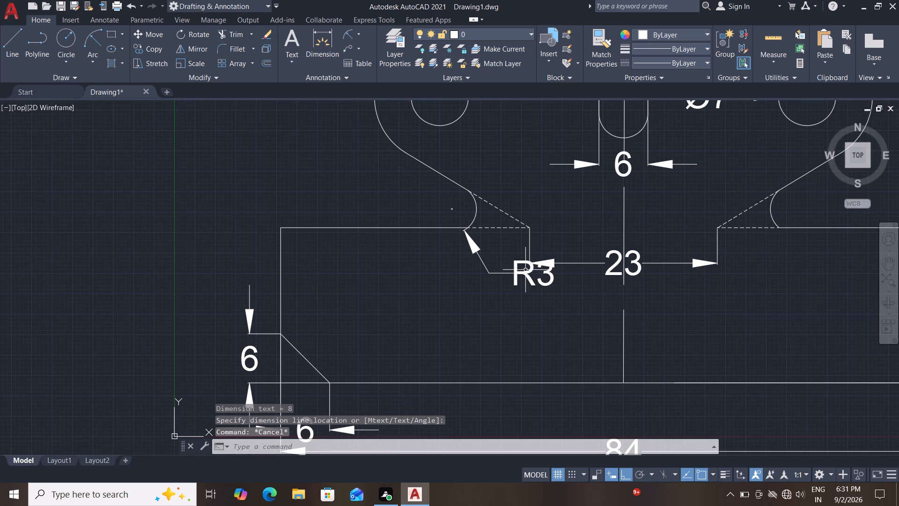
left_click(523, 268)
left_click(508, 276)
left_click(537, 273)
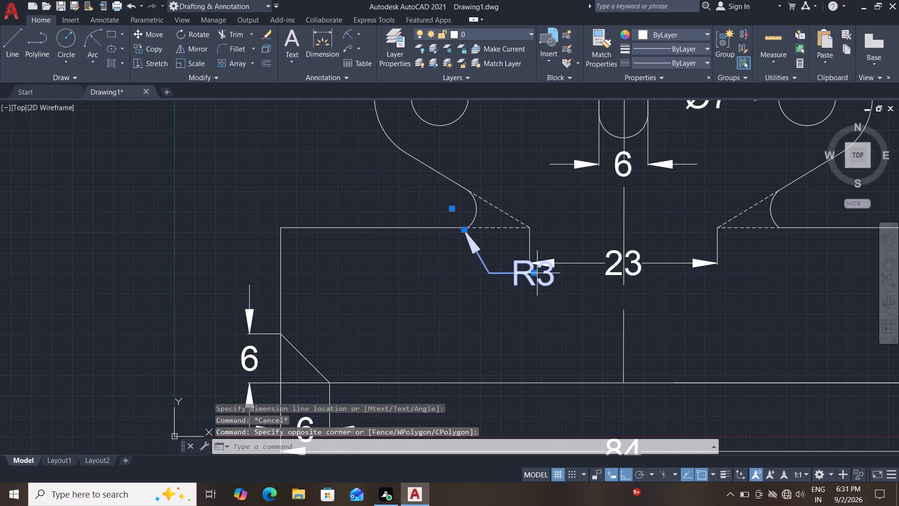
left_click(534, 275)
left_click(535, 275)
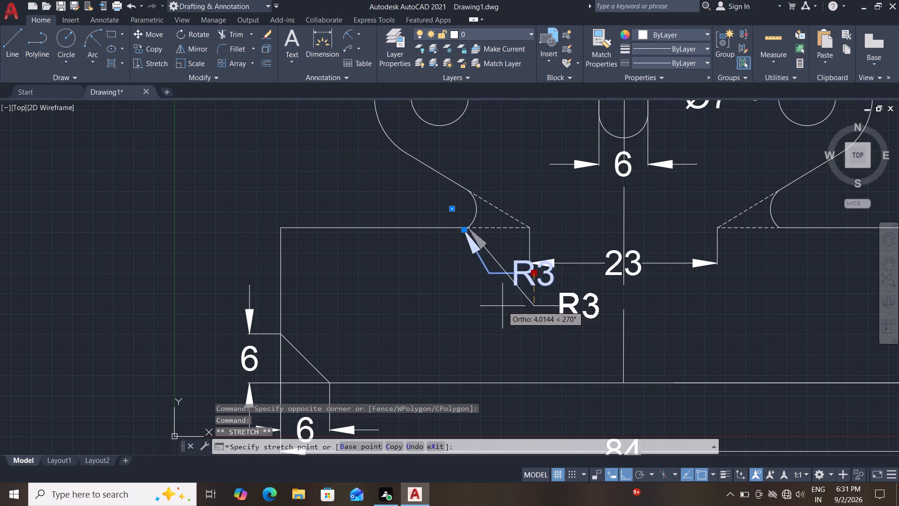
left_click(452, 302)
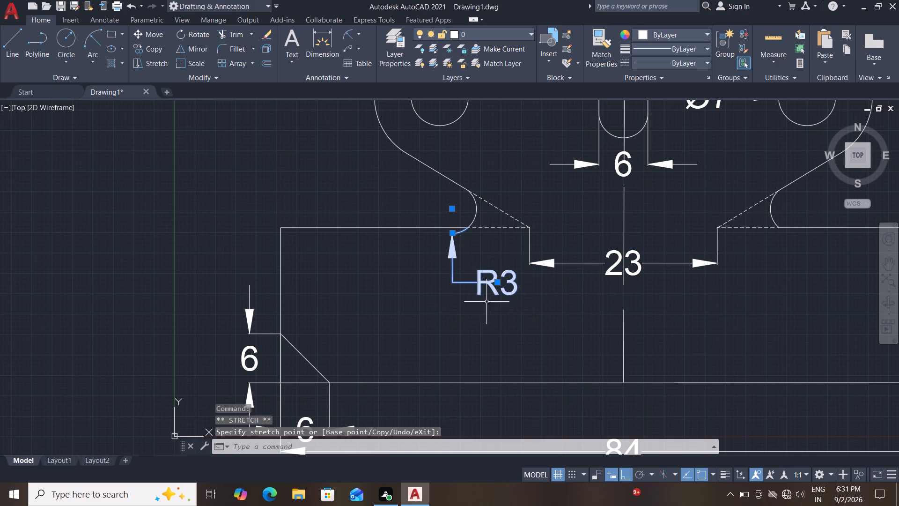
key("Escape")
Examine the whole dimensioned profile for missing or crowded dimensions.
scroll(559, 313, "up", 2)
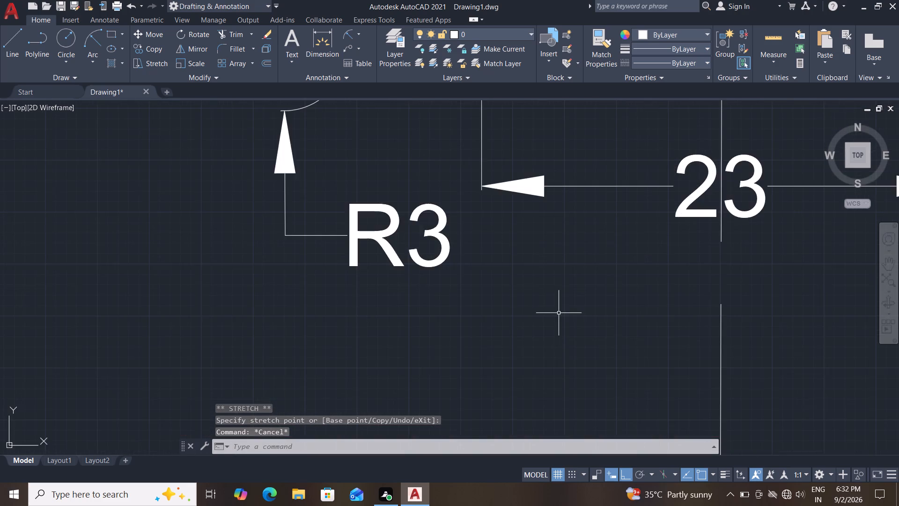
scroll(559, 313, "down", 4)
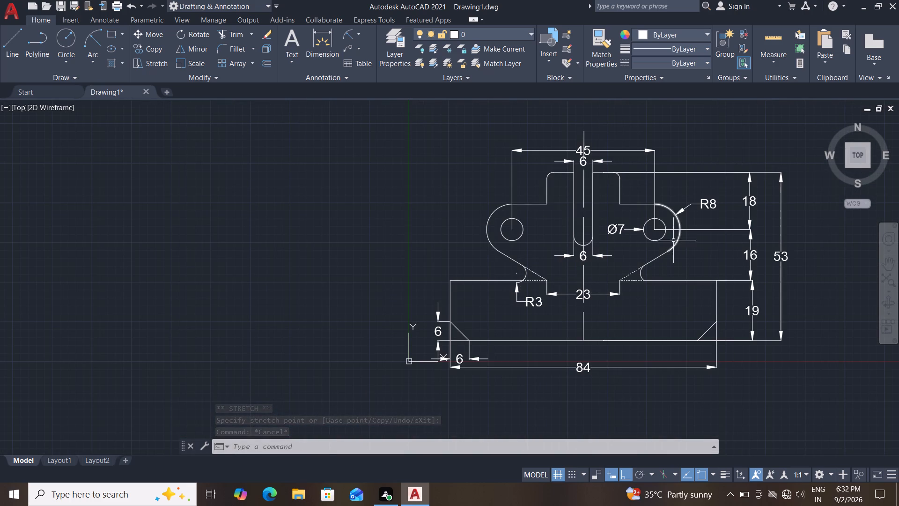
scroll(644, 272, "down", 1)
scroll(644, 273, "up", 2)
middle_click_drag(634, 287, 620, 258)
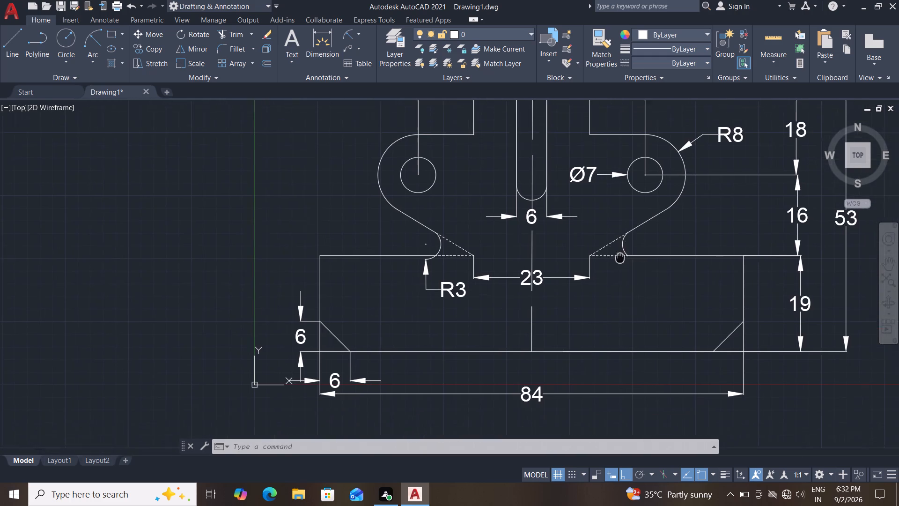
middle_click_drag(620, 258, 582, 288)
scroll(582, 312, "down", 2)
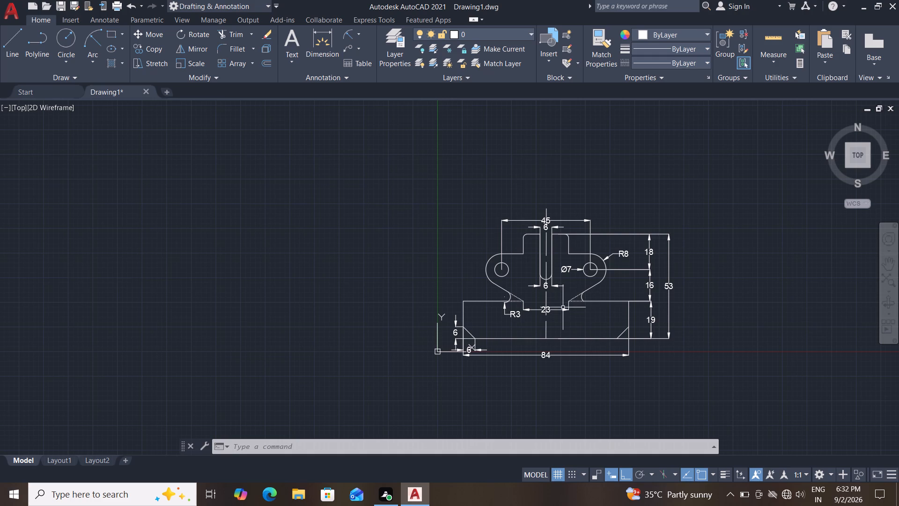
scroll(563, 308, "up", 1)
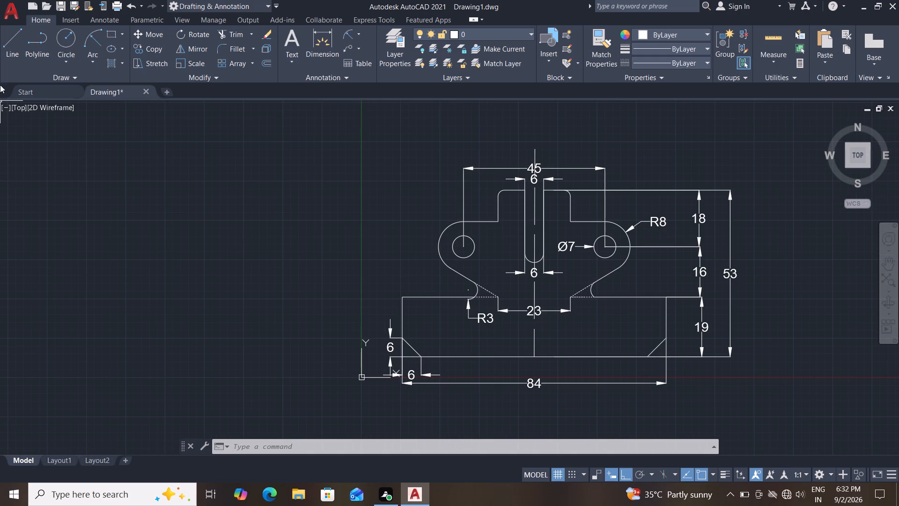
Dimension the width of the slotted top block between its vertical sides, placing the dimension just above the top edge.
left_click(327, 35)
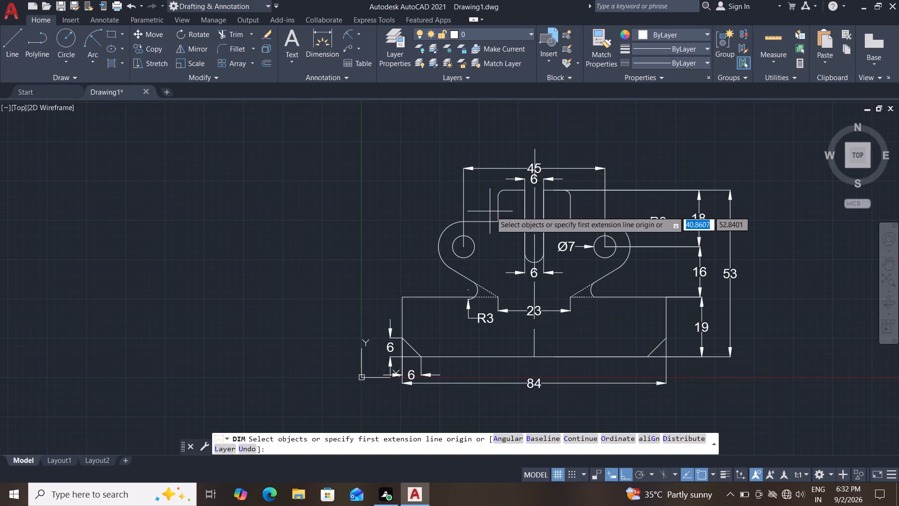
left_click(500, 205)
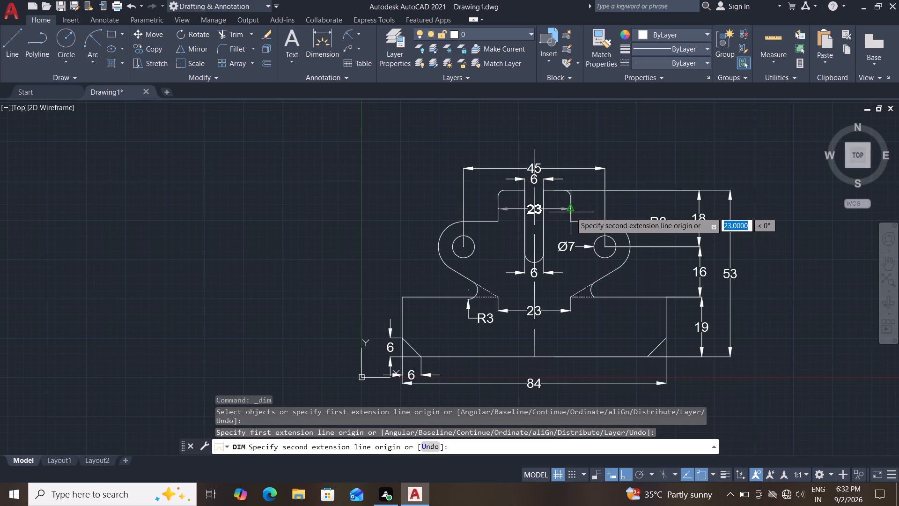
left_click(571, 212)
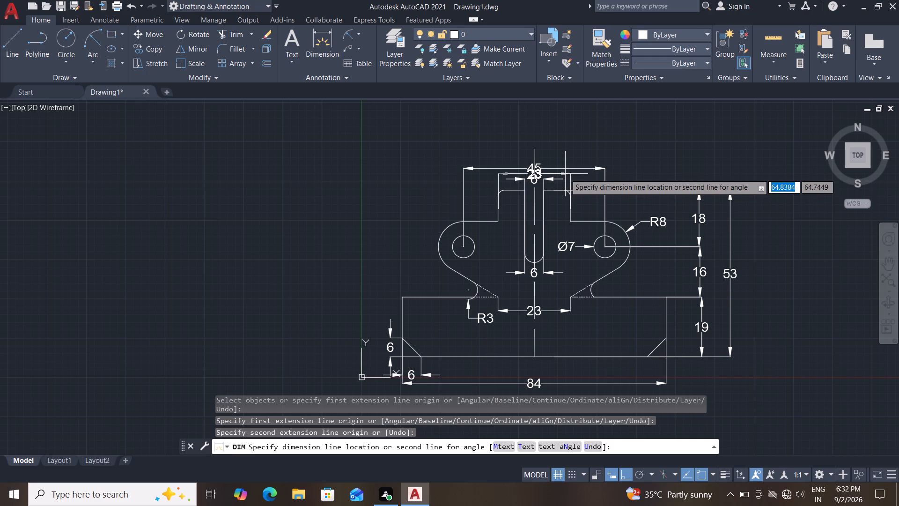
left_click(565, 174)
key("Escape")
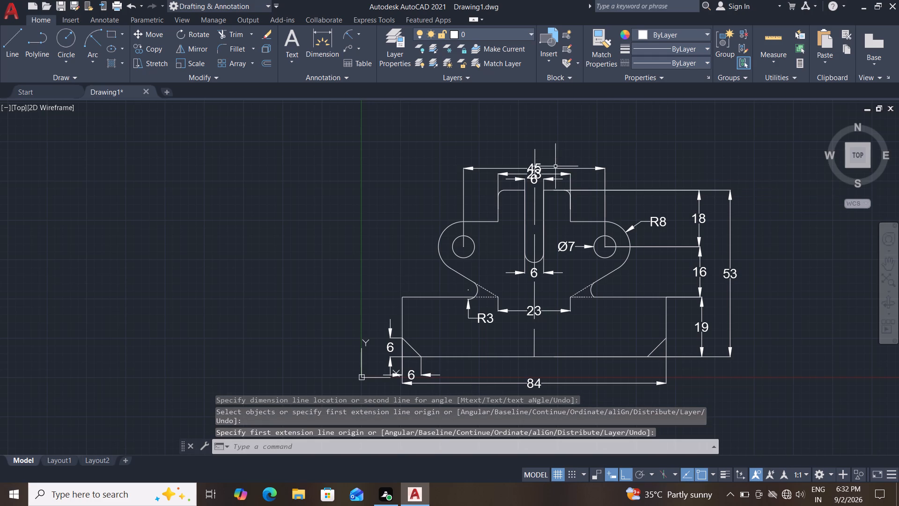
Move the 45 hole-spacing dimension higher above the part to make room for the dimensions beneath it.
left_click(555, 166)
key("Escape")
left_click(537, 169)
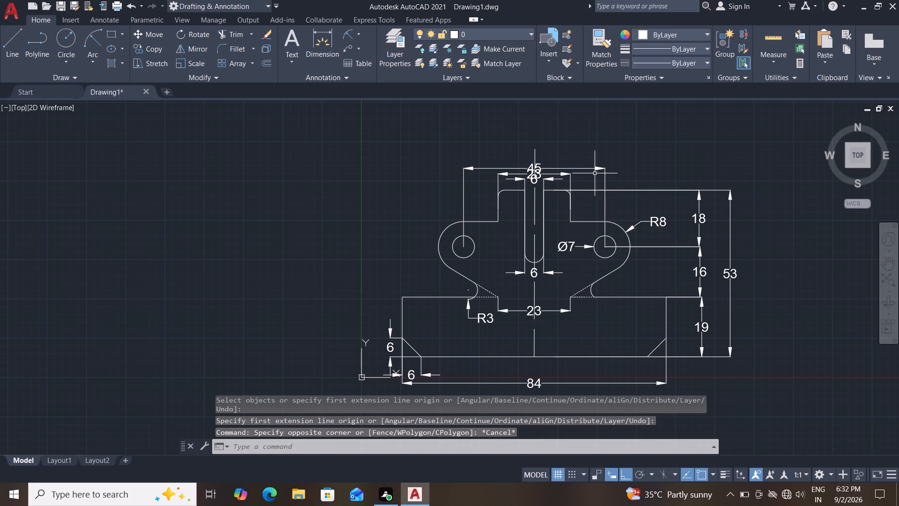
left_click(600, 169)
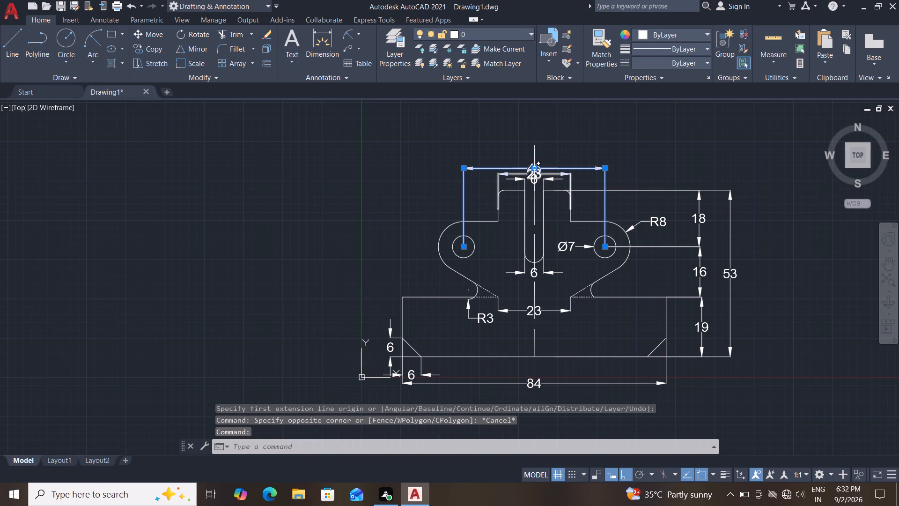
left_click(535, 168)
left_click(536, 149)
key("Escape")
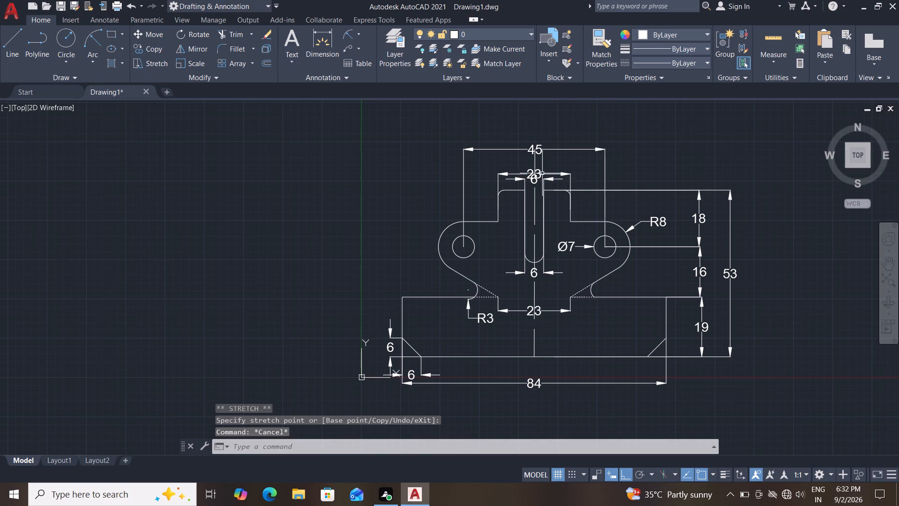
Move the top block's 23 width dimension up, between the hole-spacing and slot-width dimensions.
left_click(541, 173)
left_click(533, 172)
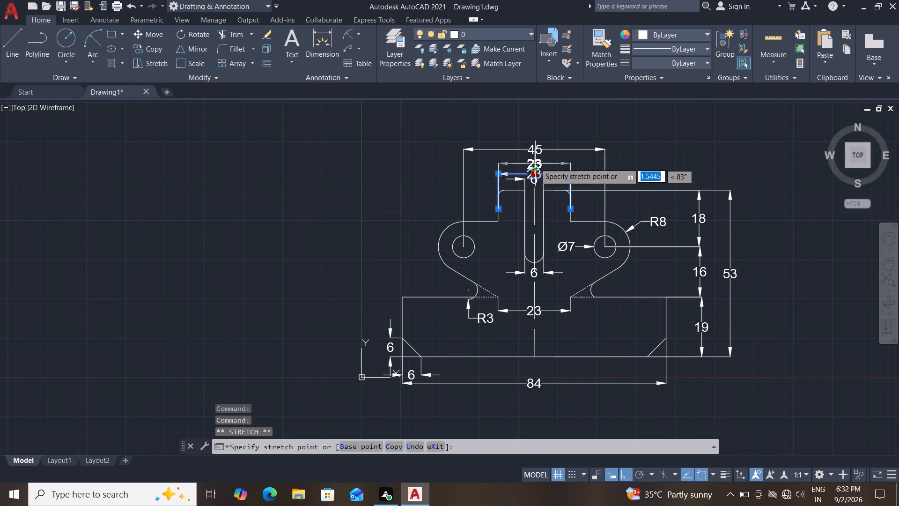
left_click(535, 163)
key("Escape")
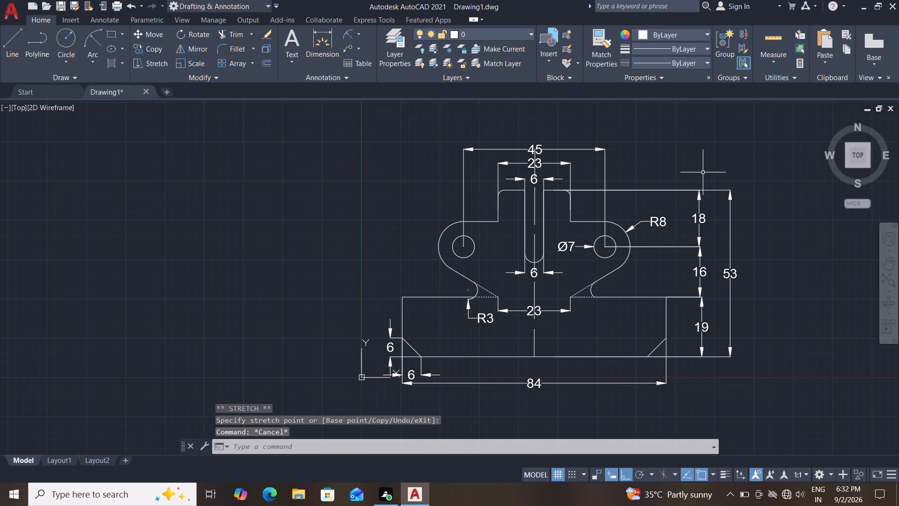
Set the color of the vertical 6 chamfer dimension at the base's lower-left corner to Yellow in its properties.
scroll(543, 169, "up", 2)
scroll(544, 169, "down", 1)
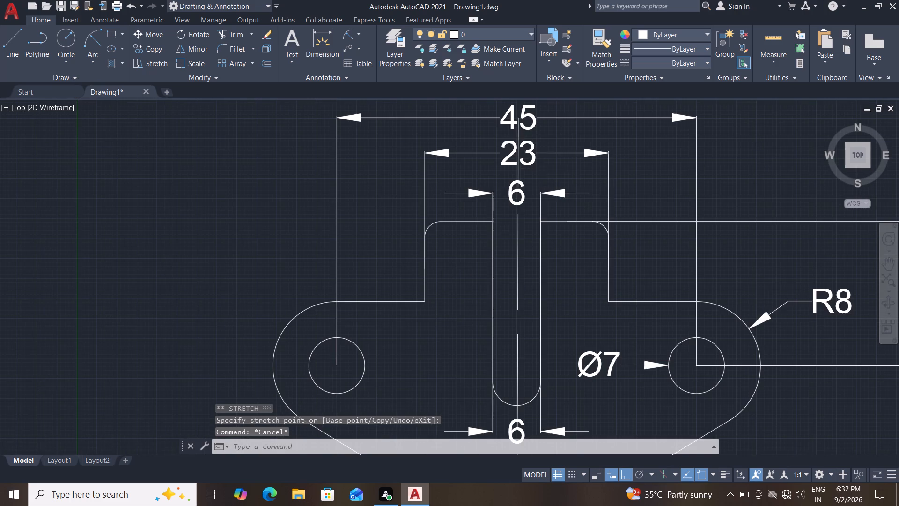
scroll(573, 202, "down", 2)
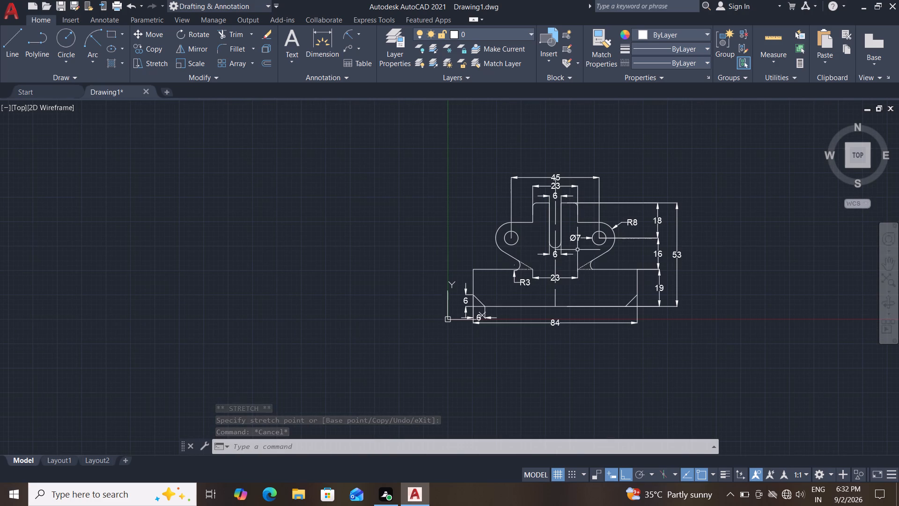
scroll(613, 280, "up", 1)
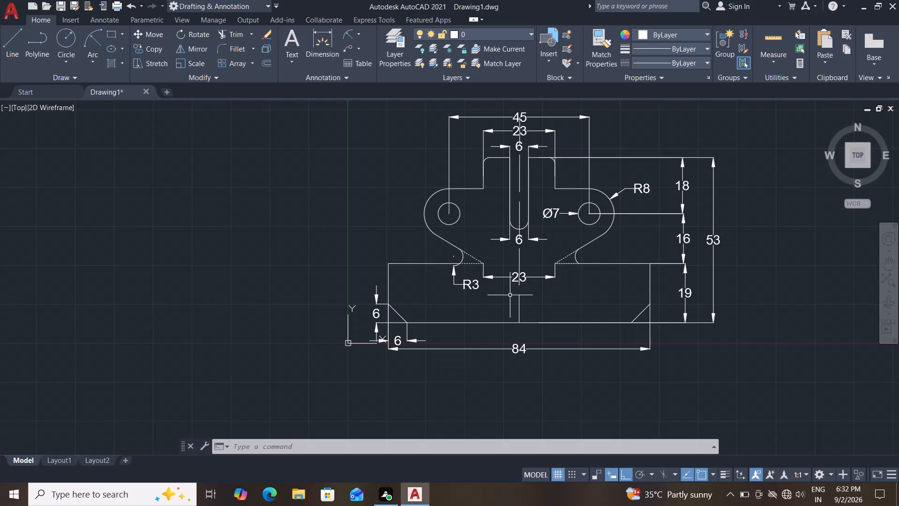
type("pr")
key("Return")
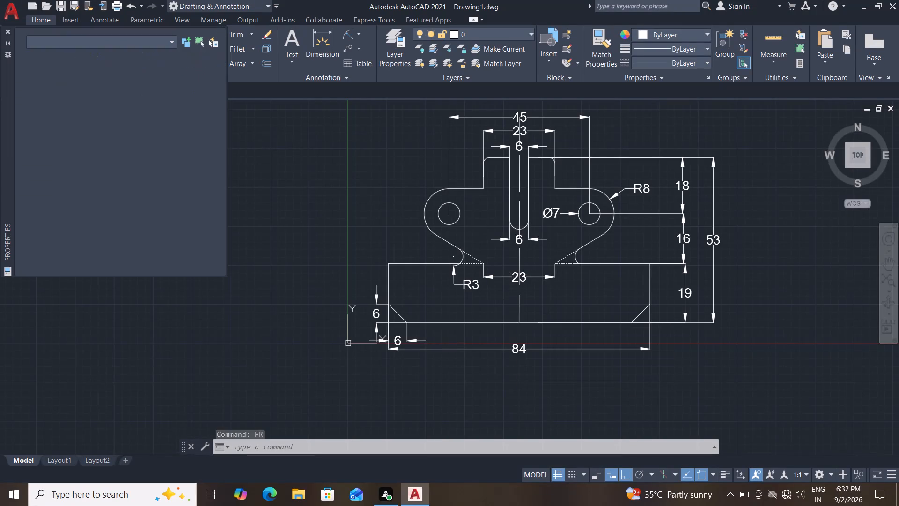
left_click(376, 313)
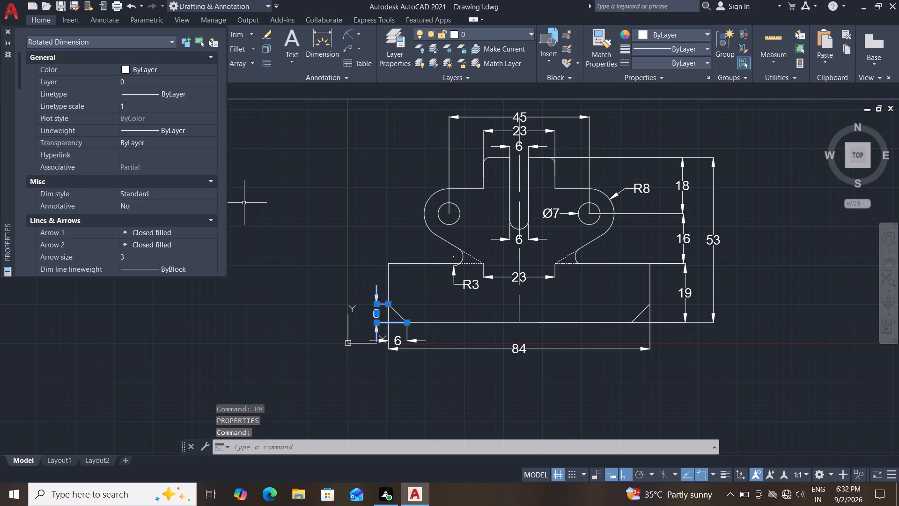
left_click(175, 66)
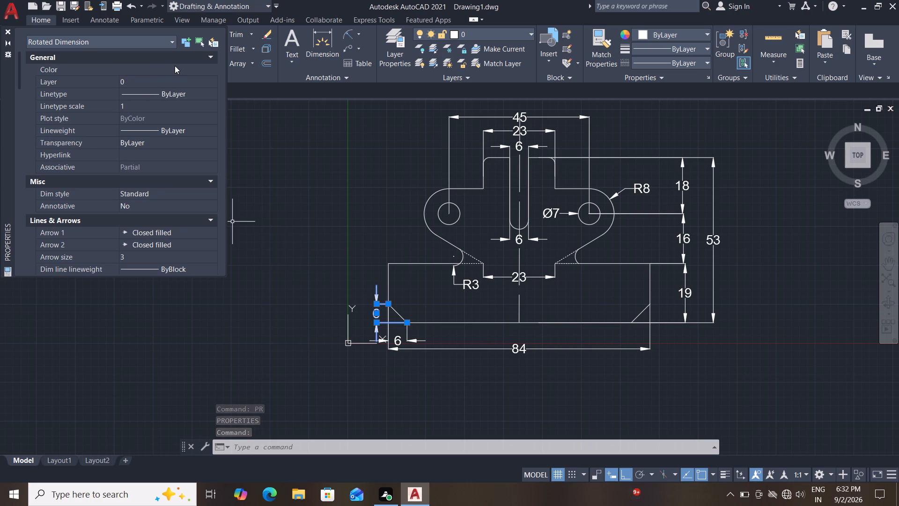
left_click(175, 65)
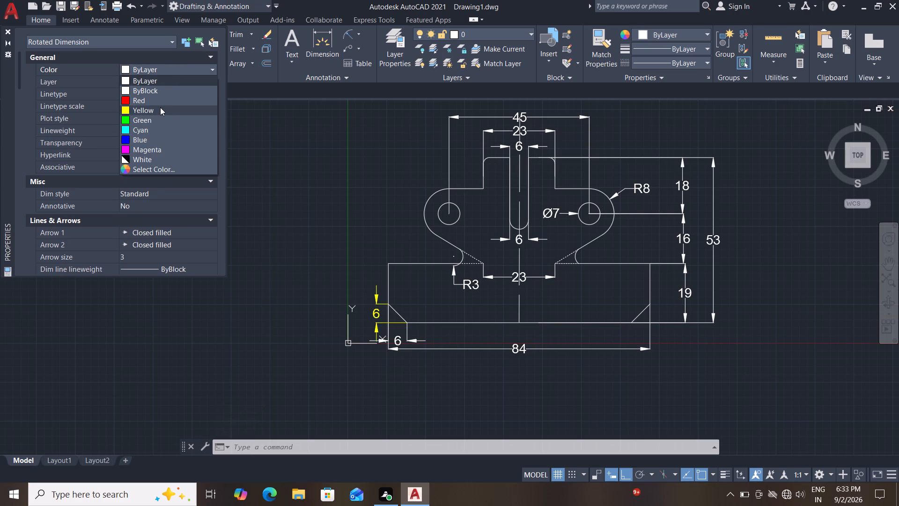
left_click(160, 107)
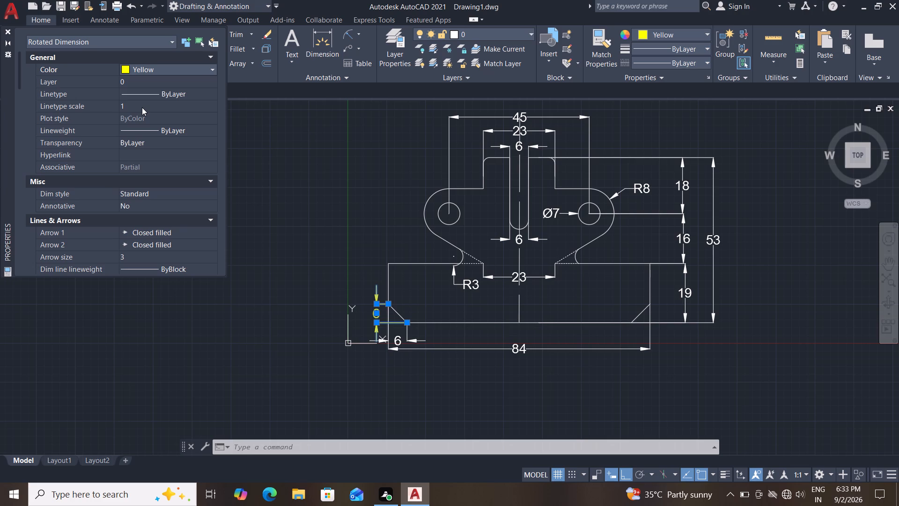
Set the transparency of the vertical chamfer dimension to 50, then close its properties and deselect it.
left_click(144, 142)
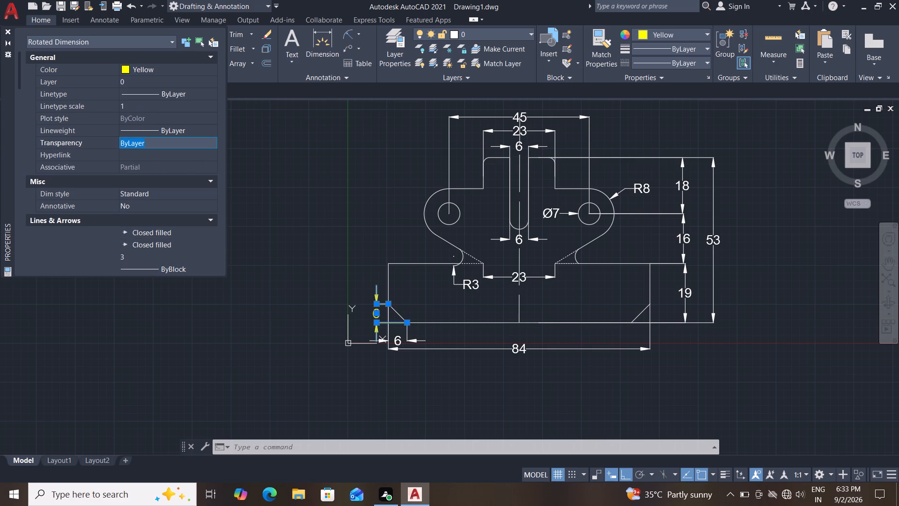
left_click(156, 141)
left_click_drag(154, 140, 48, 159)
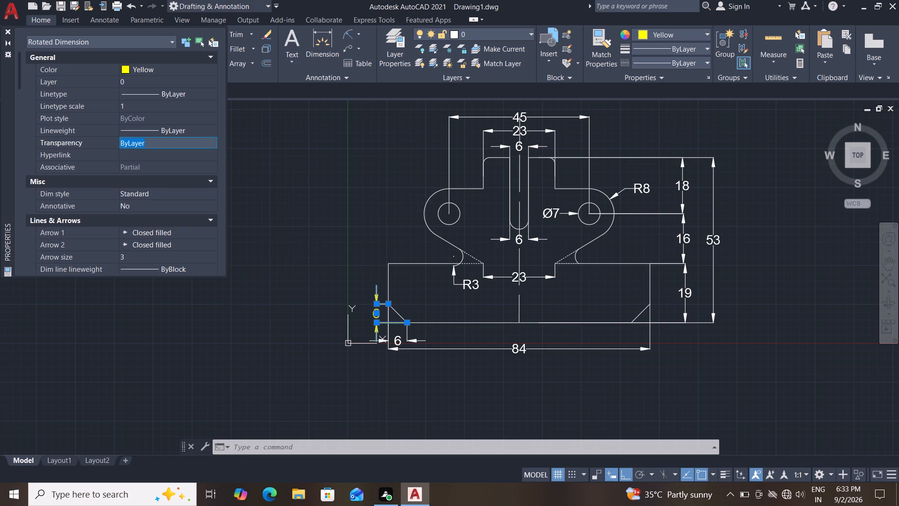
type("50")
key("Return")
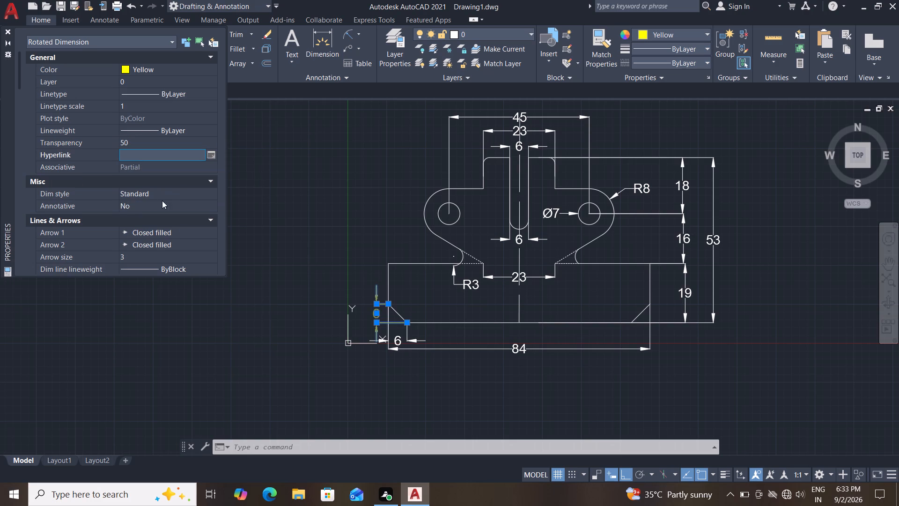
key("Escape")
key("Escape")
left_click(7, 29)
key("Escape")
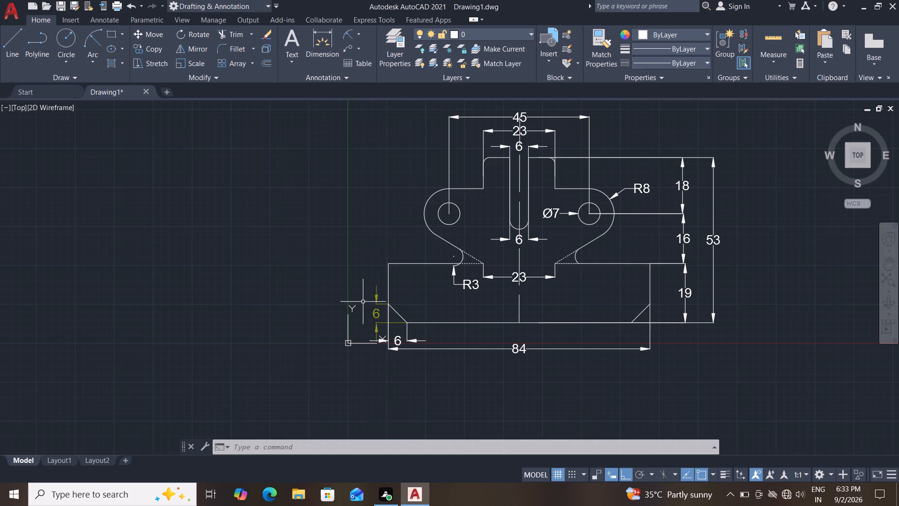
Set the horizontal 6 chamfer dimension at the base's lower-left corner to color Yellow and transparency 50, then deselect it.
left_click(399, 339)
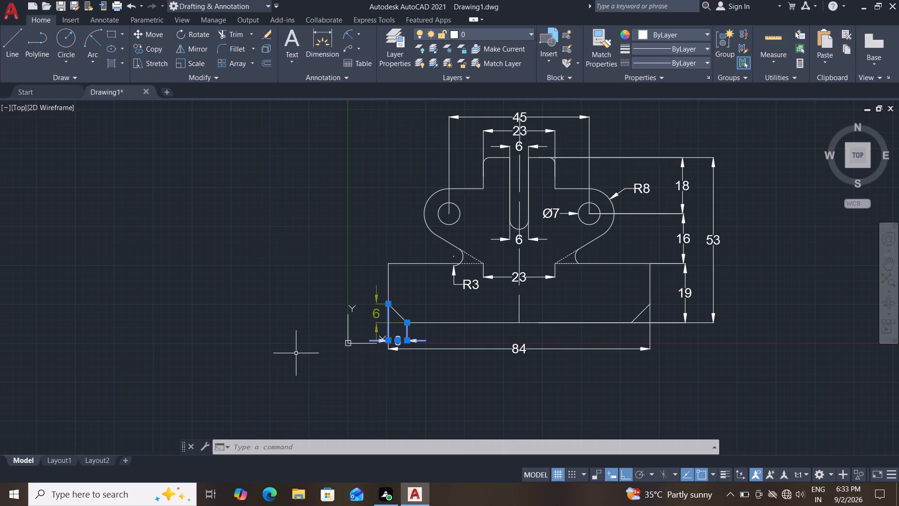
type("pr")
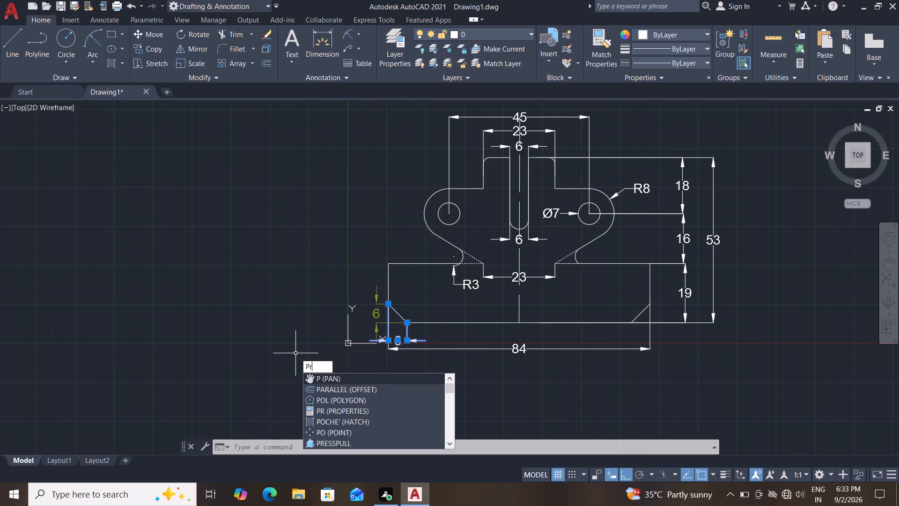
key("Return")
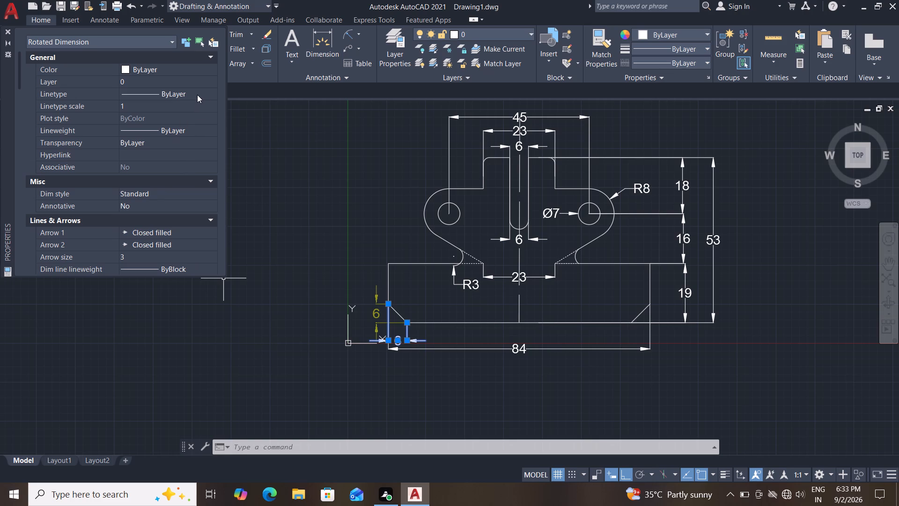
left_click(182, 66)
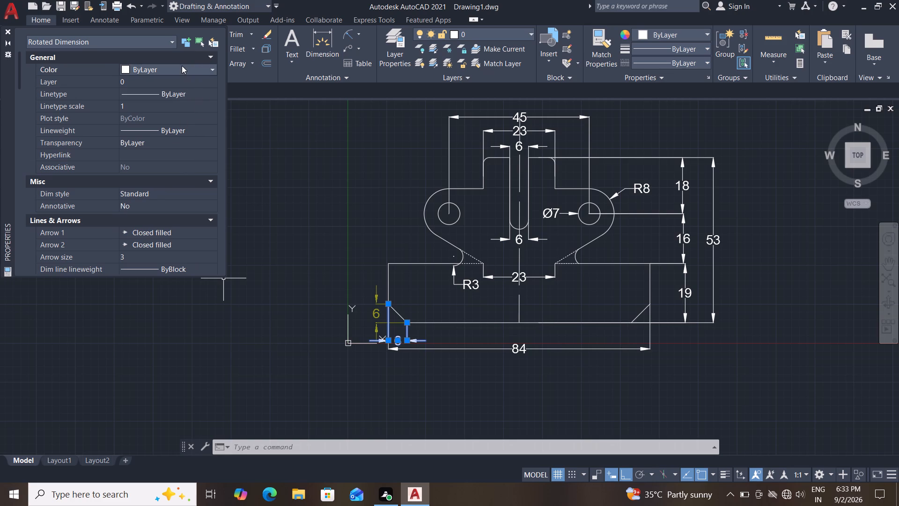
left_click(182, 66)
left_click(154, 109)
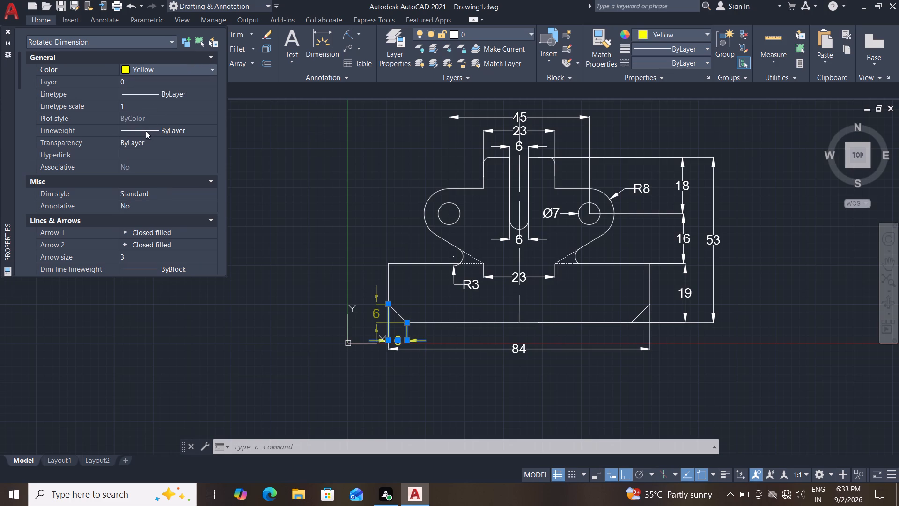
left_click(139, 144)
type("50")
key("Return")
key("Escape")
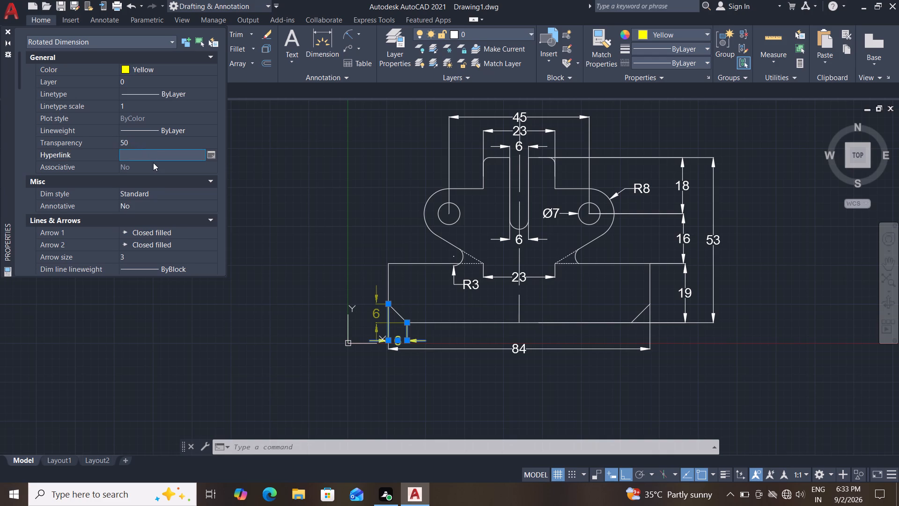
key("Escape")
key("Escape")
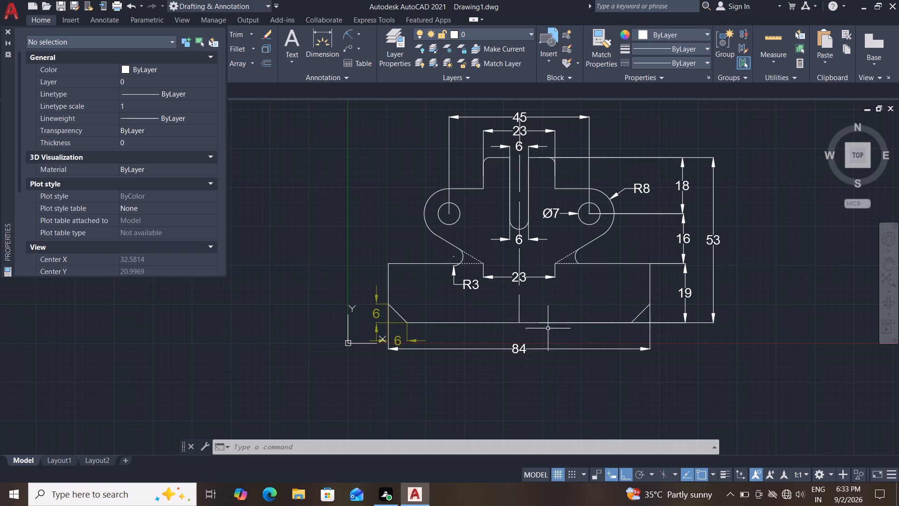
Set the 84 overall width dimension below the base to color Yellow and transparency 50, then deselect it.
left_click(522, 350)
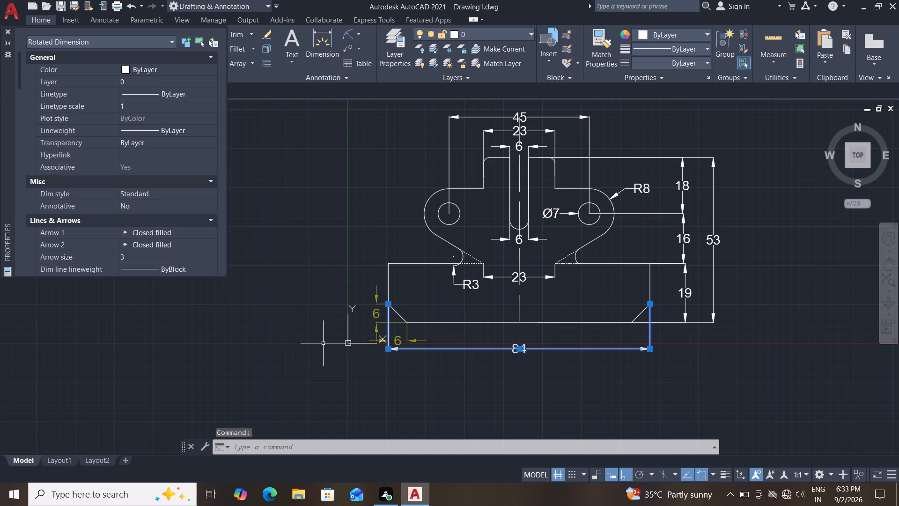
type("pr")
key("Return")
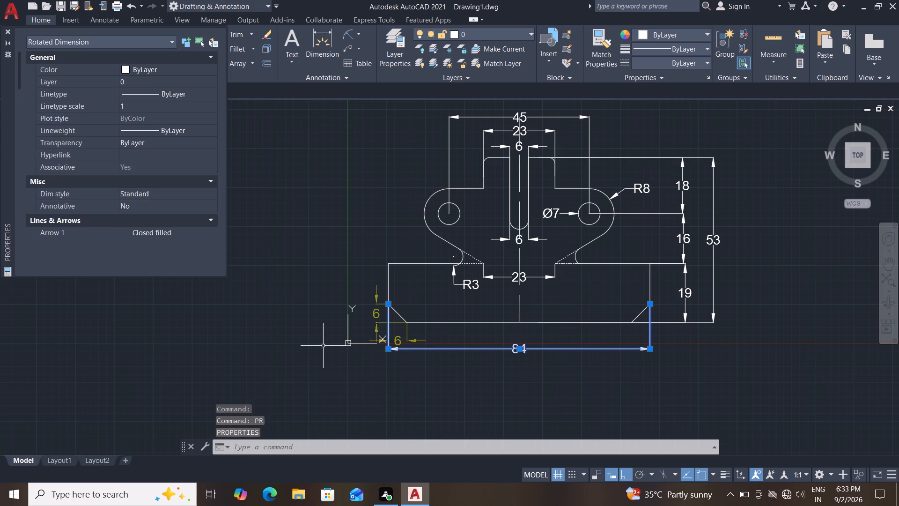
left_click(176, 67)
left_click(176, 67)
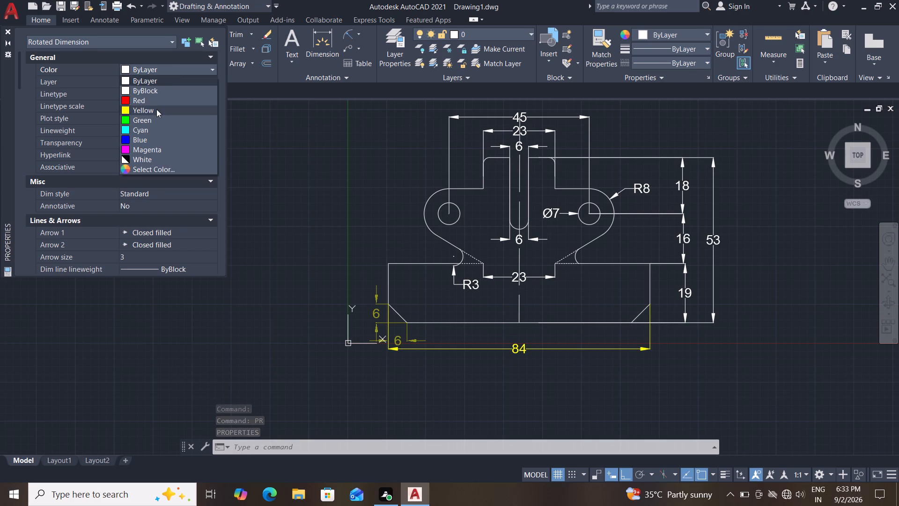
left_click(156, 109)
left_click(147, 142)
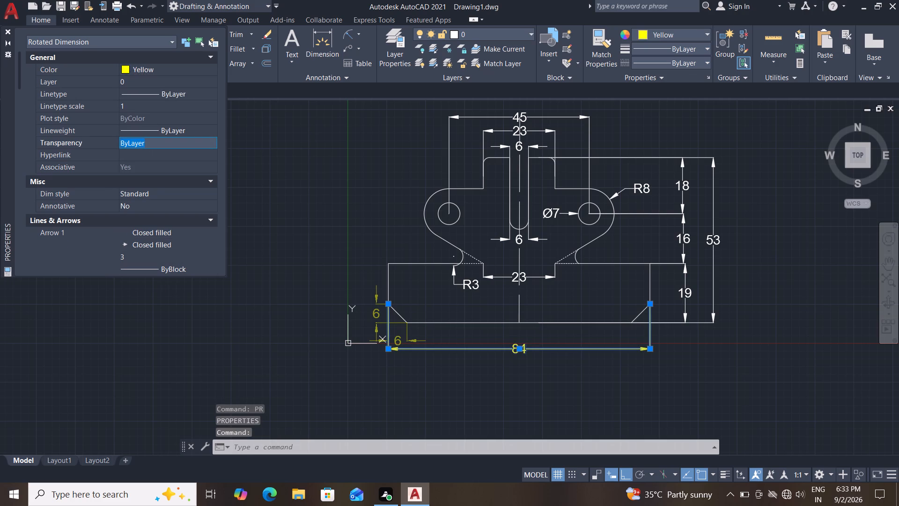
type("50")
key("Return")
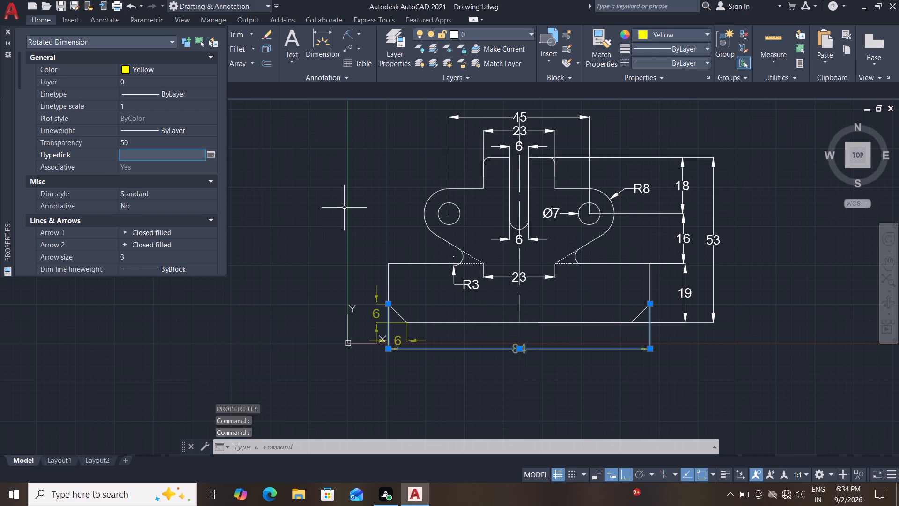
key("Escape")
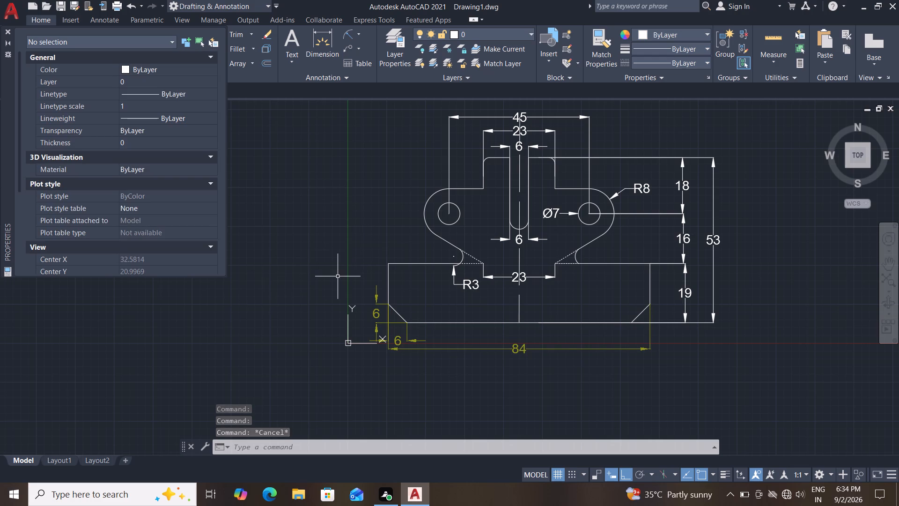
Set the R3 fillet radius dimension to color Yellow and transparency 50, then close its properties.
left_click(458, 281)
left_click(465, 283)
left_click(471, 285)
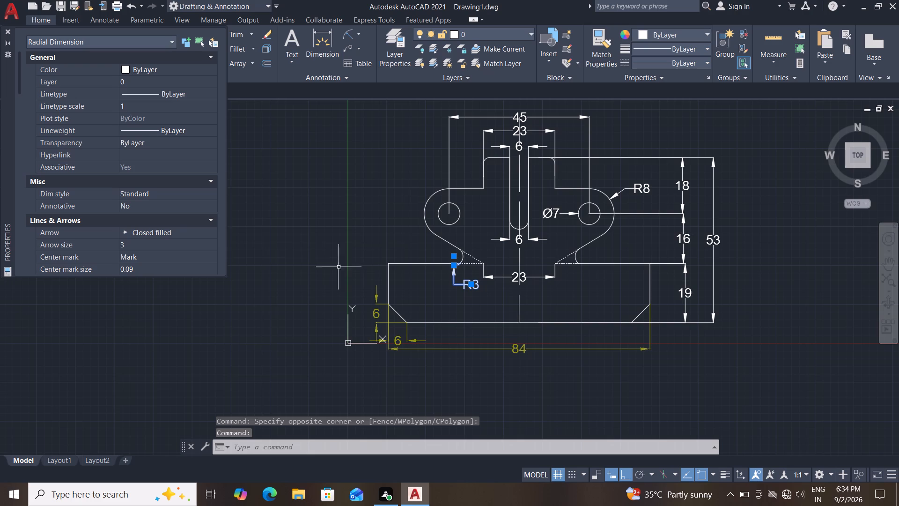
left_click(183, 65)
left_click(186, 66)
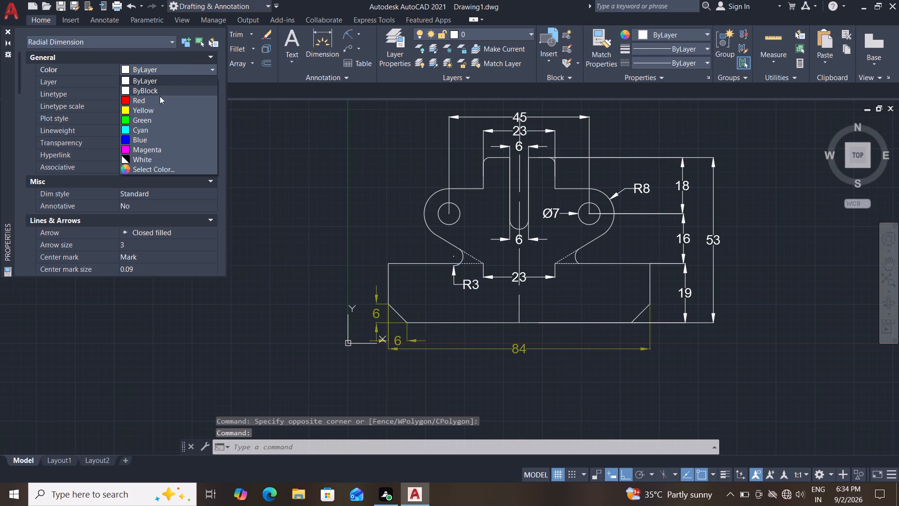
left_click(151, 106)
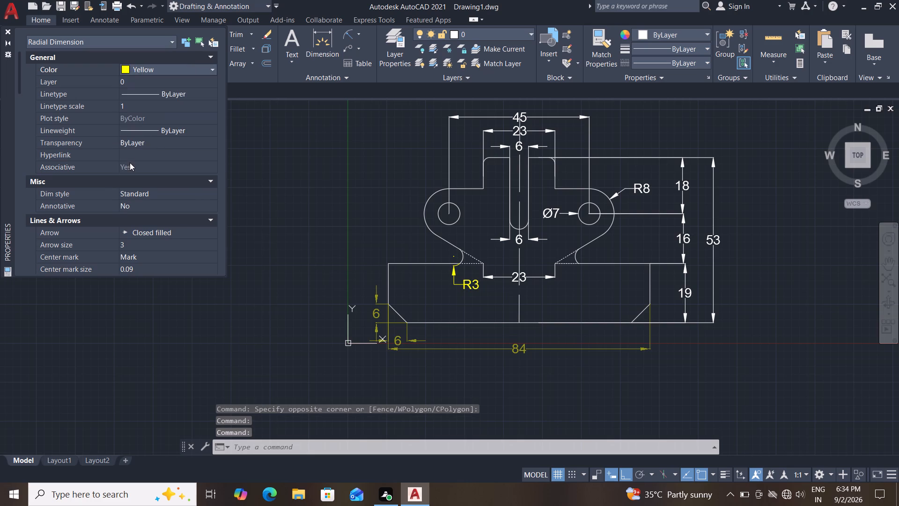
left_click(139, 143)
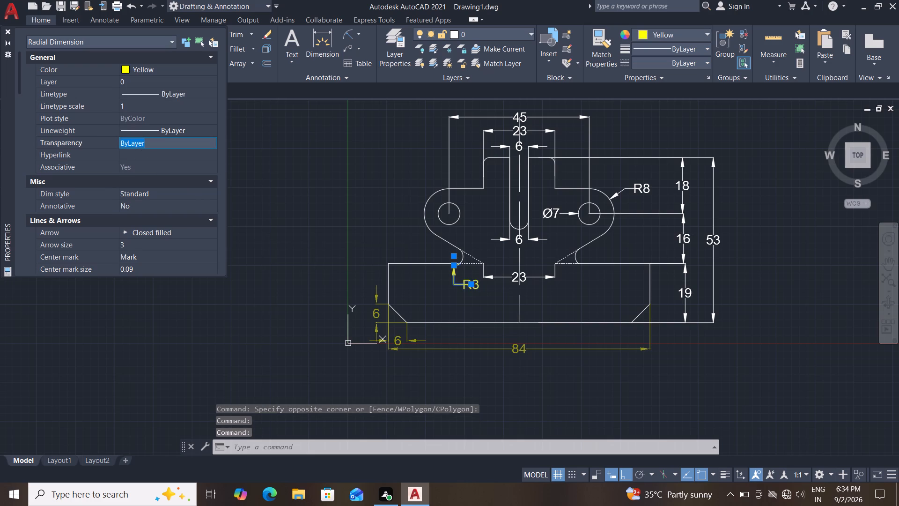
type("50")
key("Return")
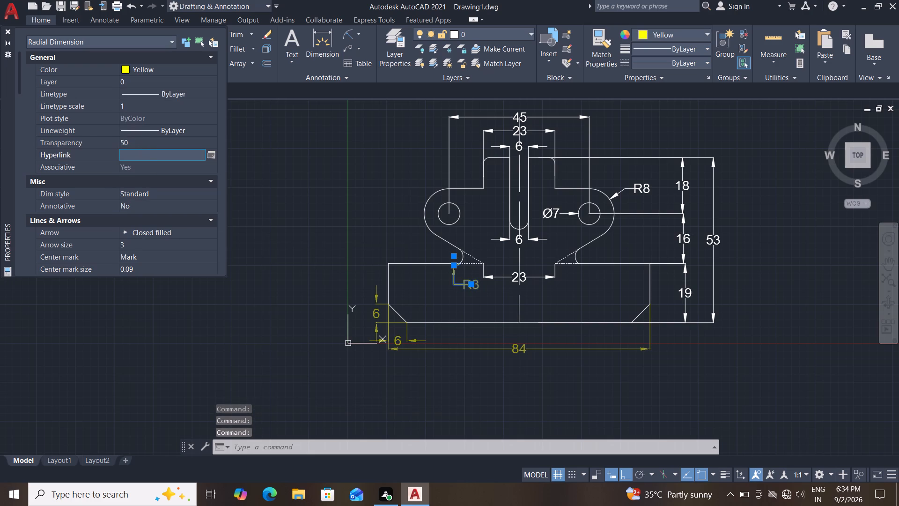
key("Escape")
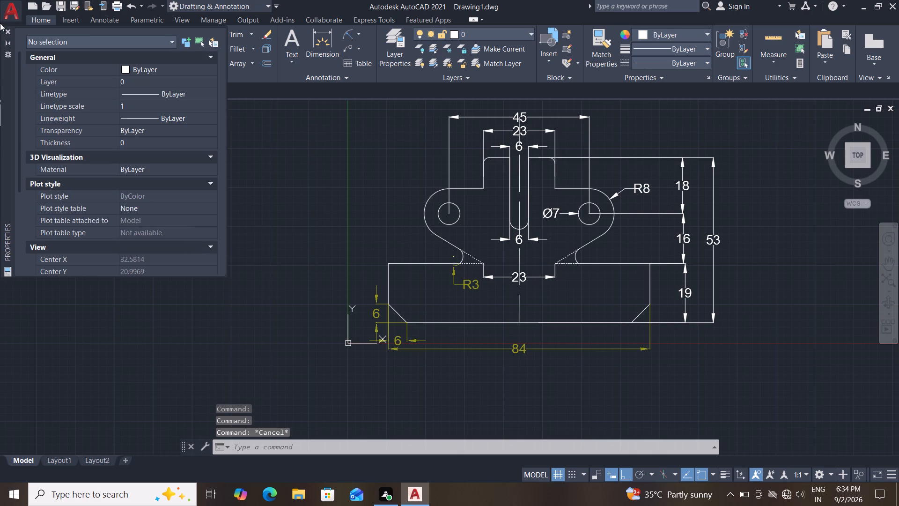
left_click(6, 29)
key("Escape")
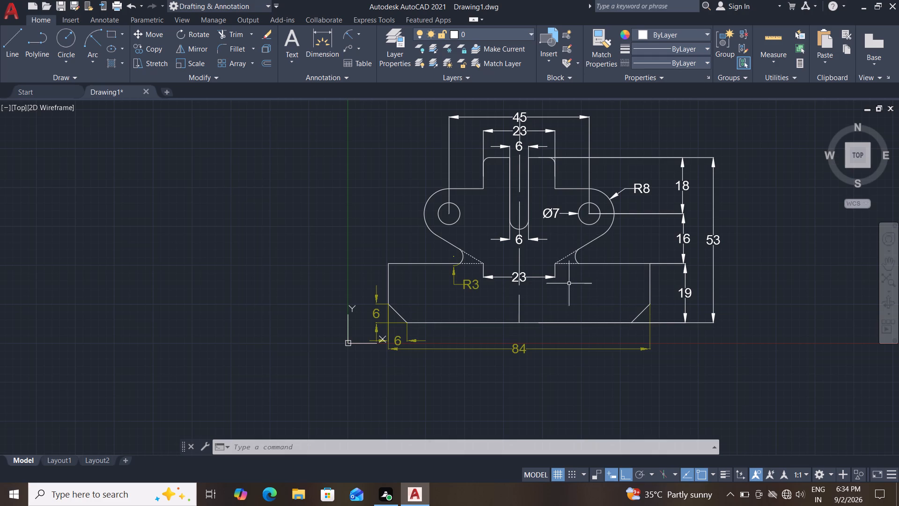
Set the 23 neck width dimension inside the base to color Yellow and transparency 50, then close its properties and deselect it.
left_click(538, 276)
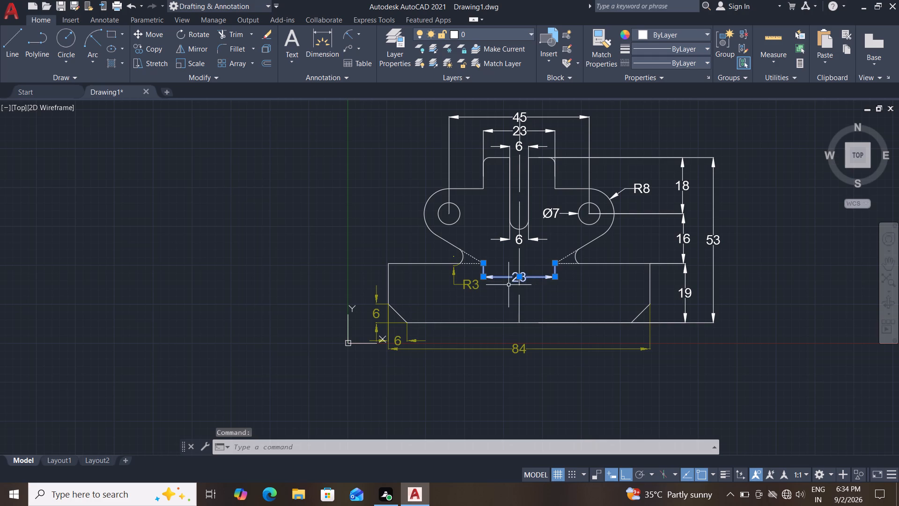
type("pr")
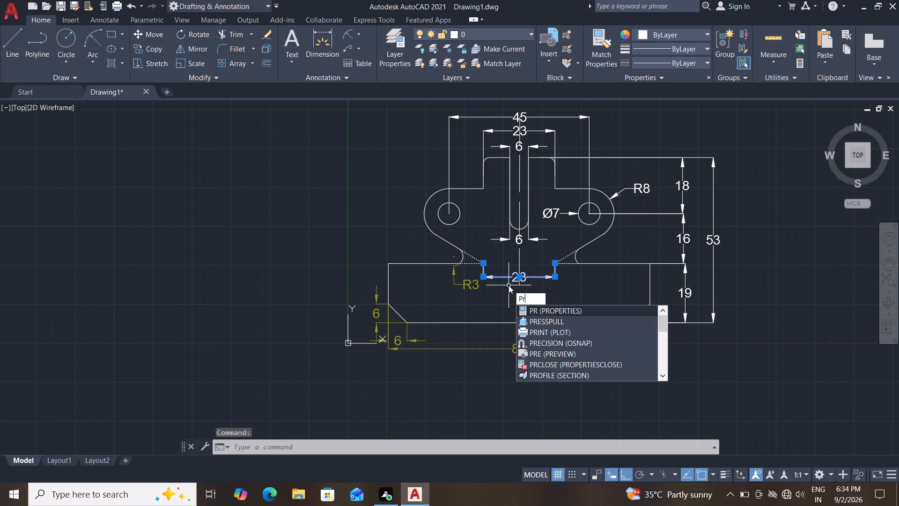
key("Return")
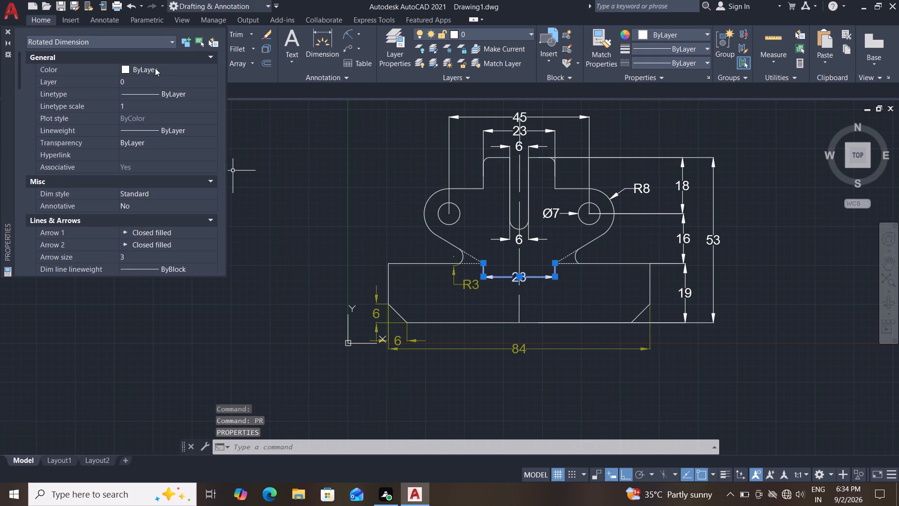
left_click(158, 63)
left_click(167, 66)
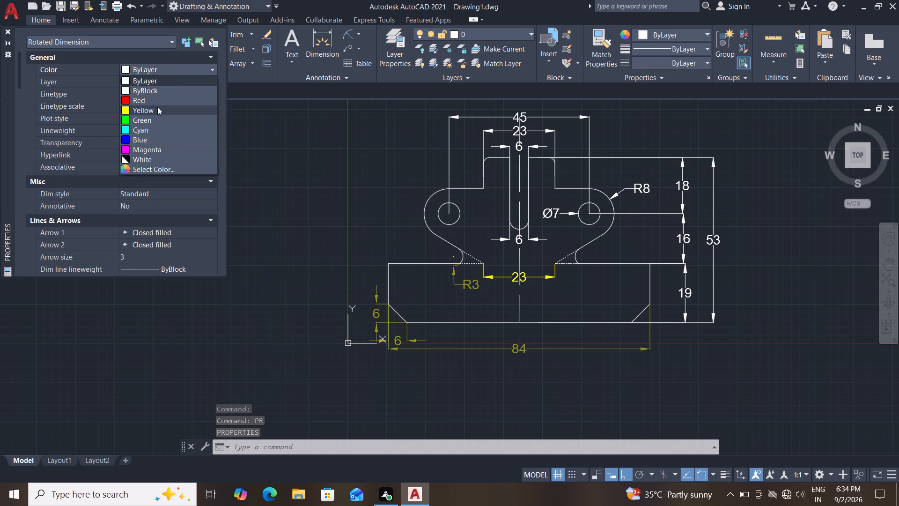
left_click(157, 107)
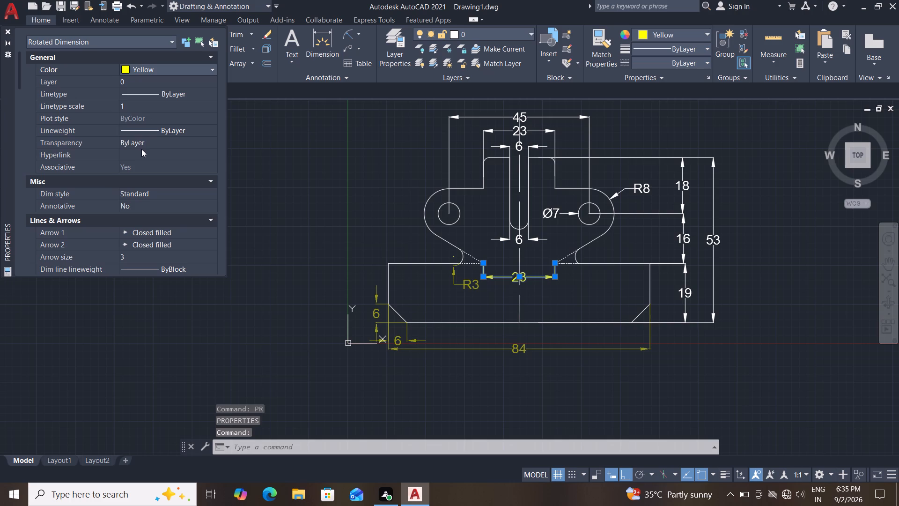
left_click(142, 143)
type("50")
key("Return")
key("Escape")
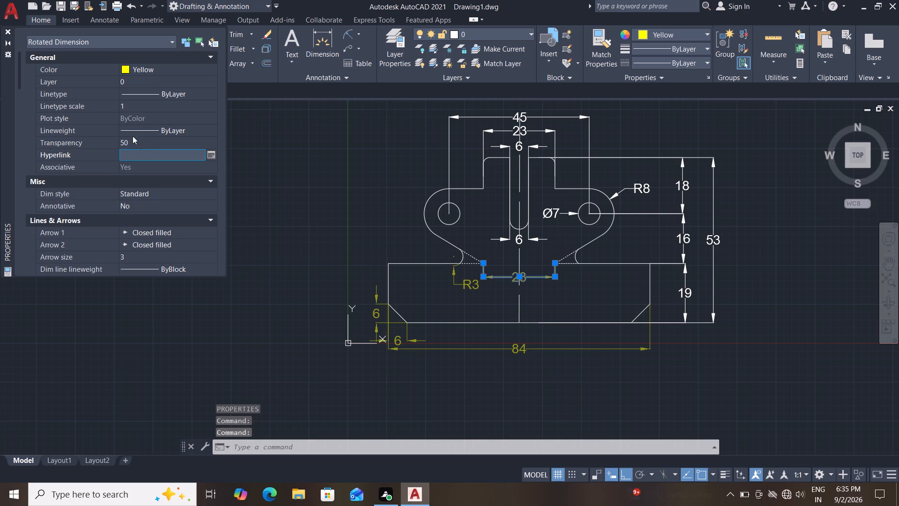
left_click(7, 30)
key("Escape")
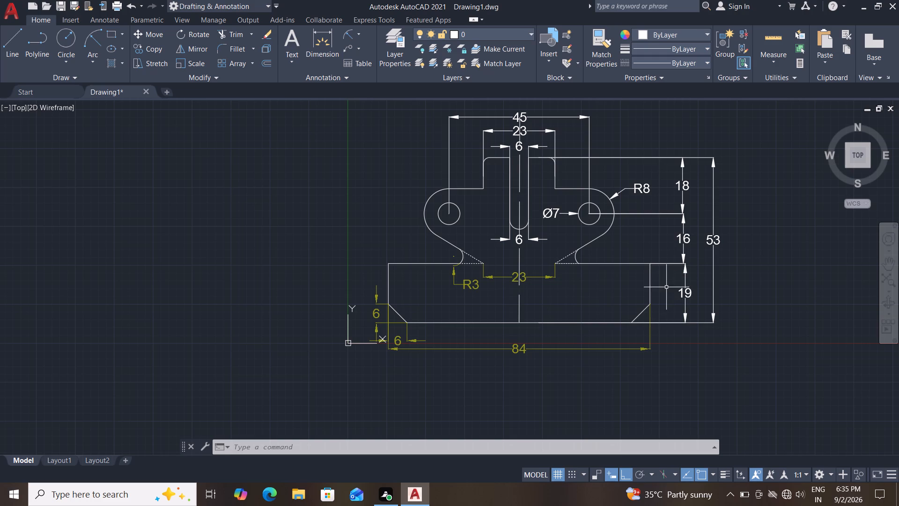
Open the properties and set the 19 base height dimension to color Yellow and transparency 50, then deselect it.
key("p")
key("r")
key("Return")
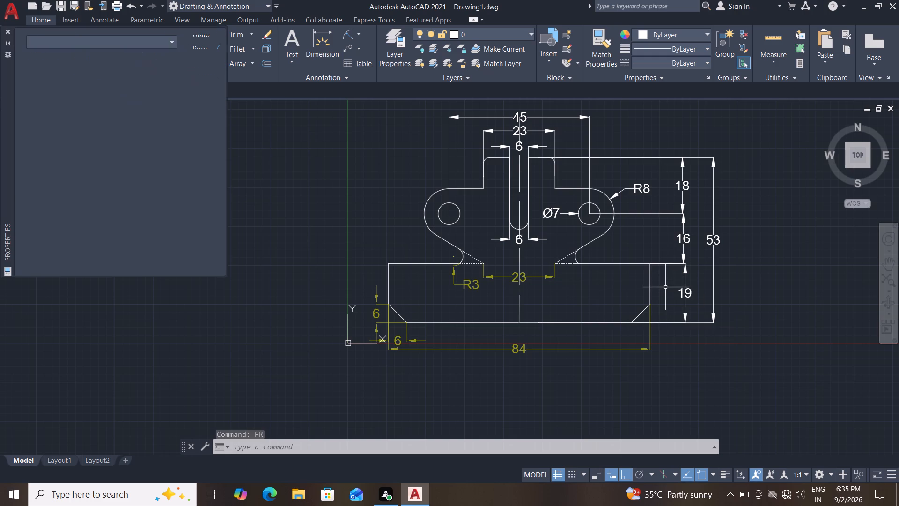
left_click(686, 285)
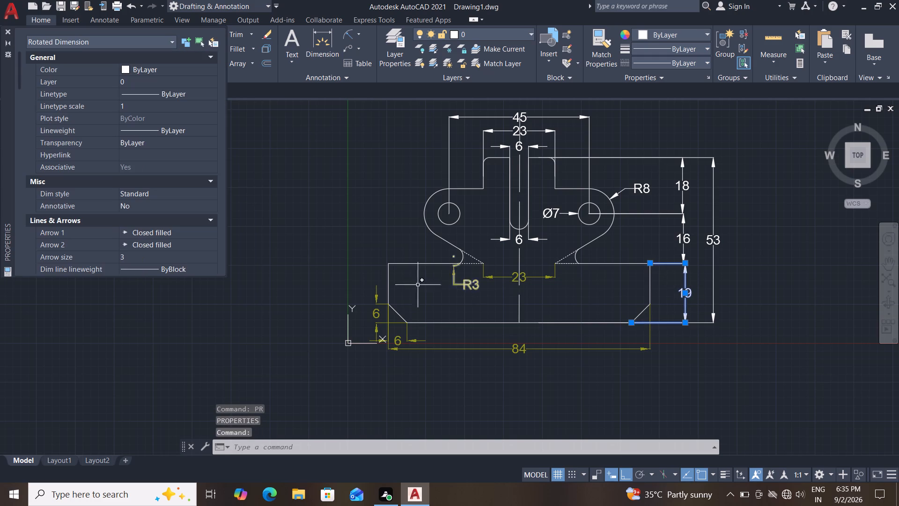
left_click(151, 70)
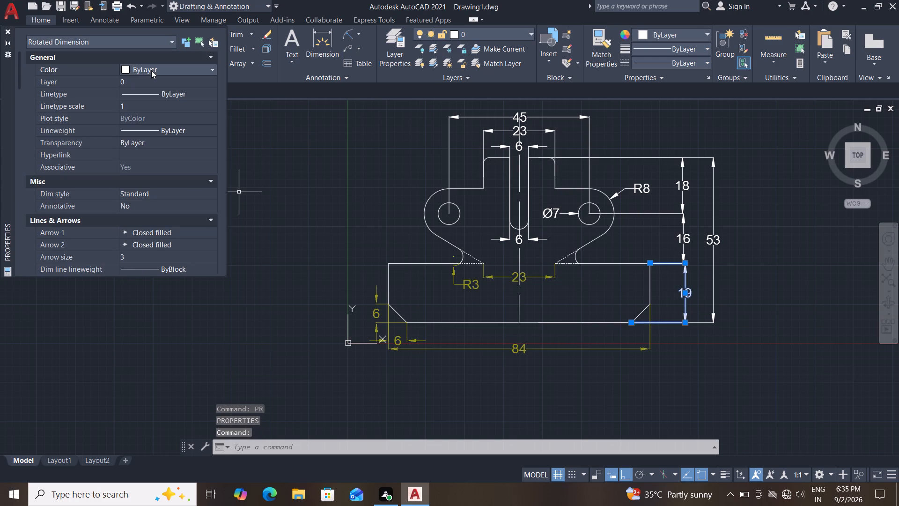
left_click(151, 70)
left_click(149, 110)
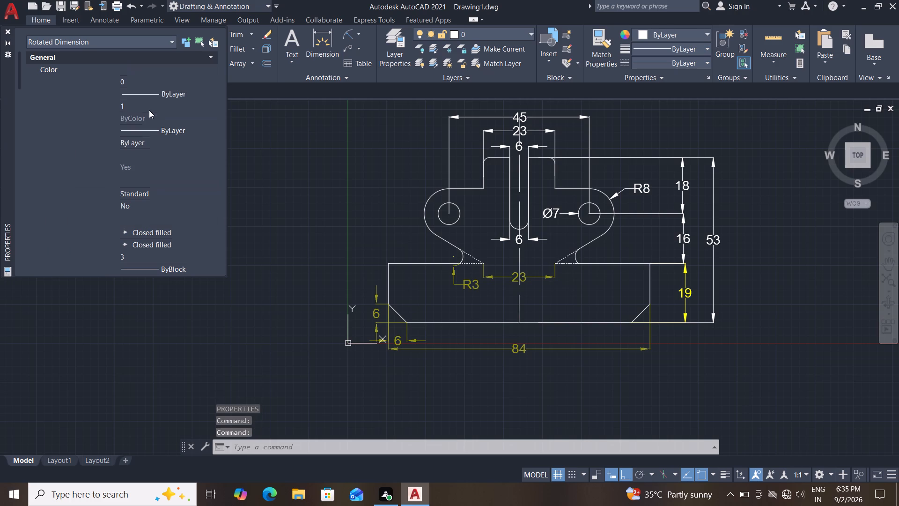
left_click(145, 144)
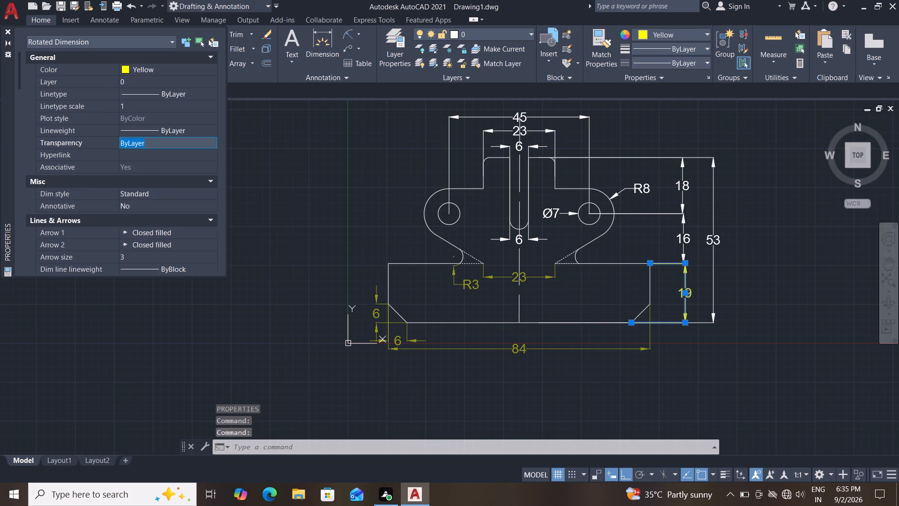
type("50")
key("Return")
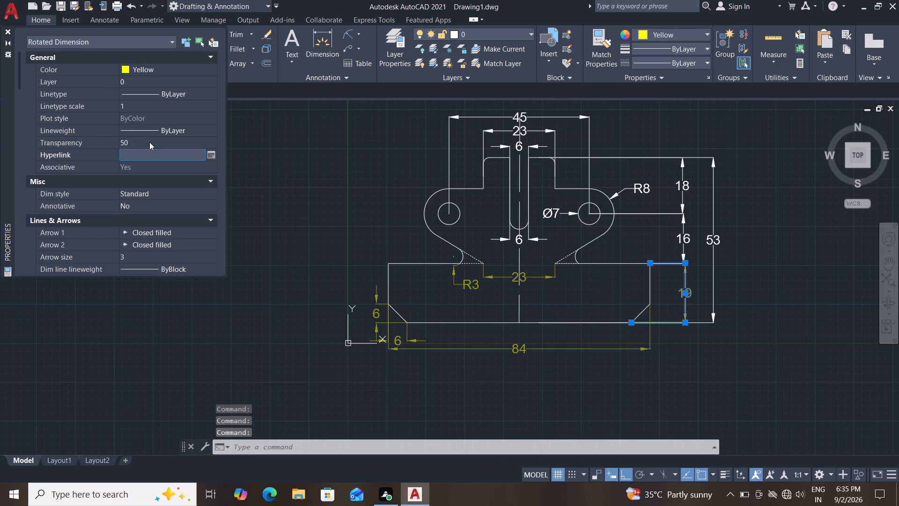
key("Escape")
key("Escape")
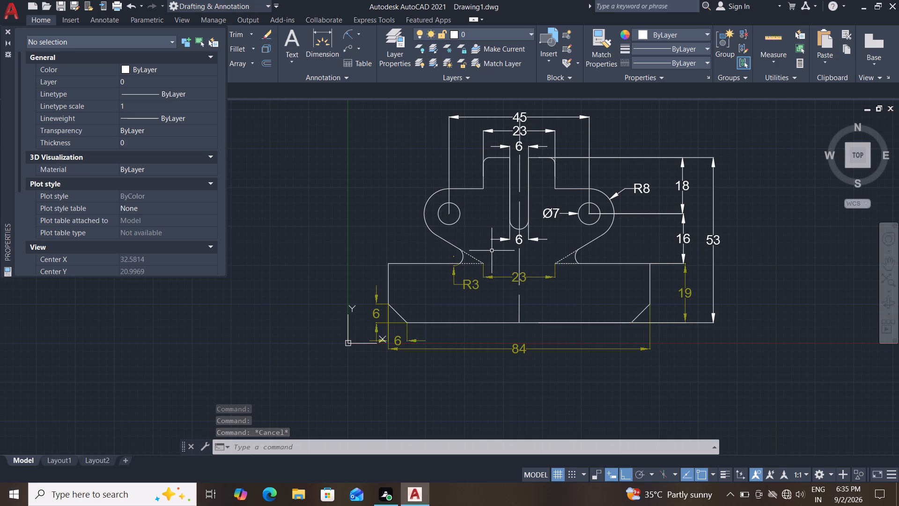
Set the 6 slot width dimension below the slot's rounded end to color Yellow and transparency 50, then deselect it.
left_click(516, 238)
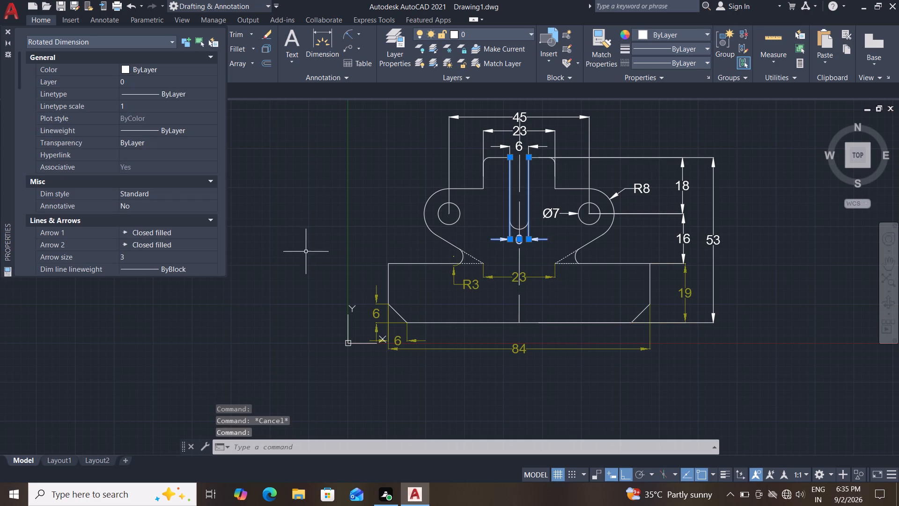
left_click(168, 67)
left_click(168, 67)
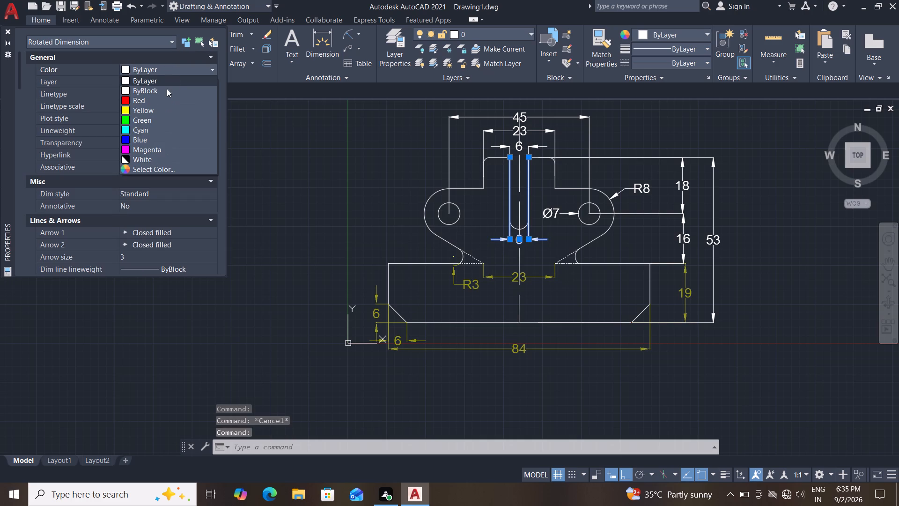
left_click(157, 110)
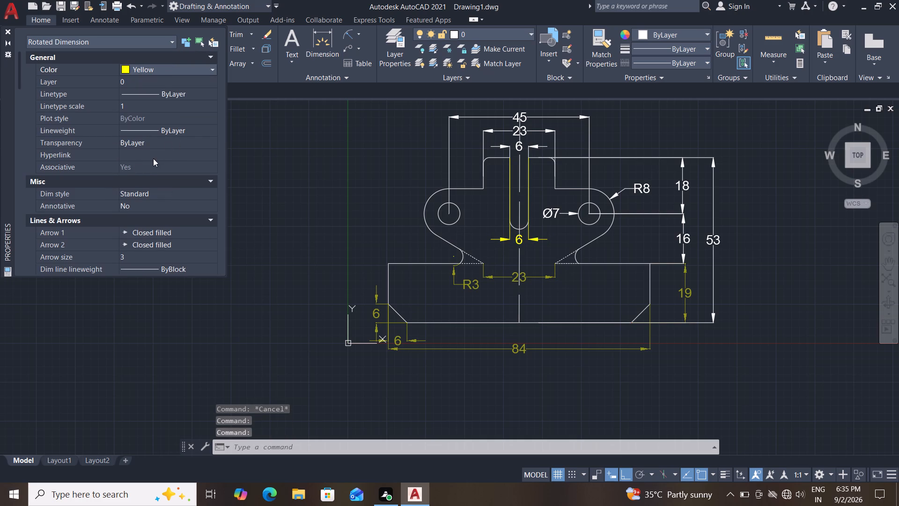
left_click(144, 141)
type("50")
key("Return")
key("Escape")
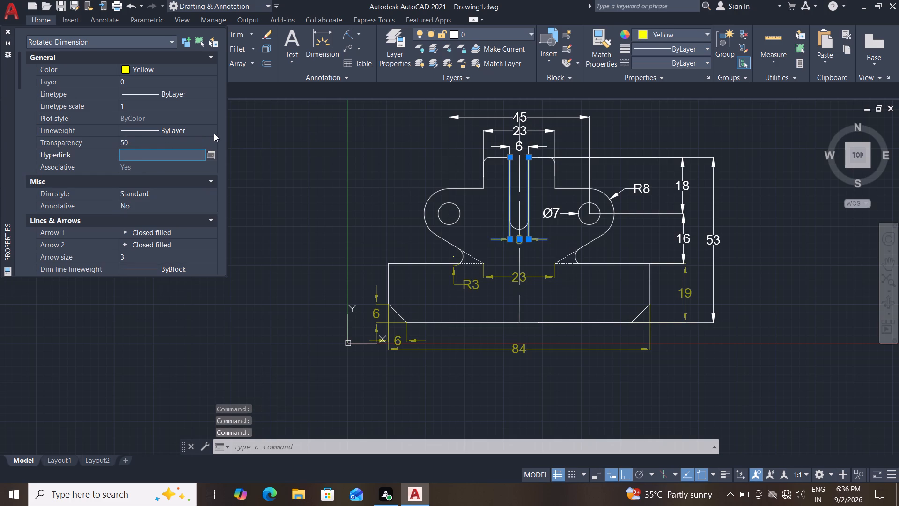
key("Escape")
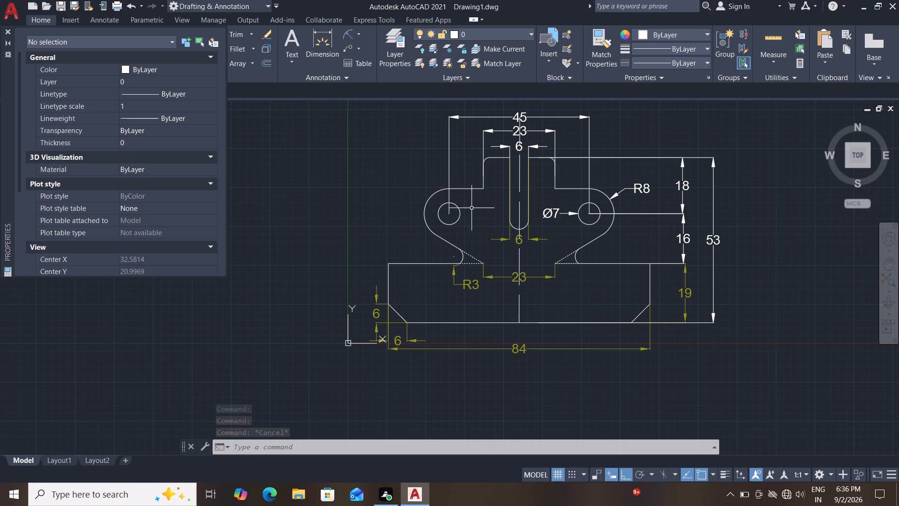
Set the 16 vertical dimension between the base top and the hole center to color Yellow and transparency 50, then deselect it.
left_click(684, 242)
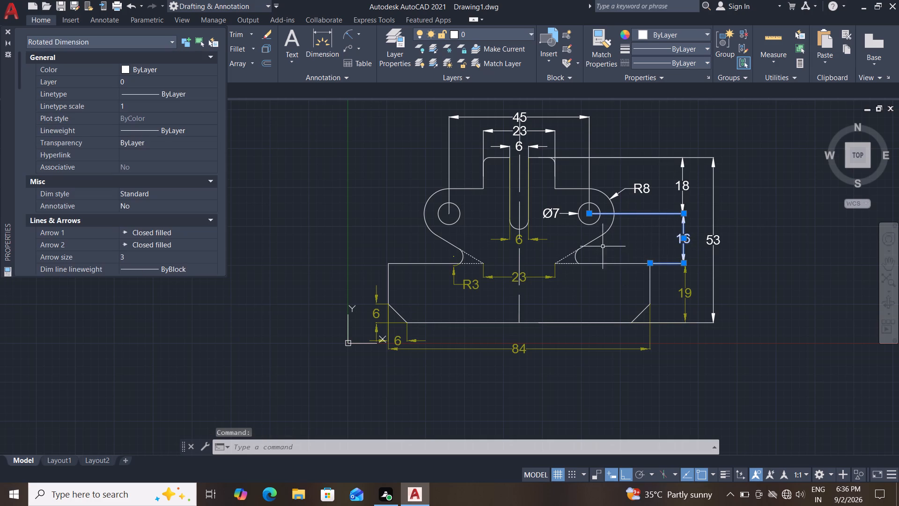
left_click(182, 64)
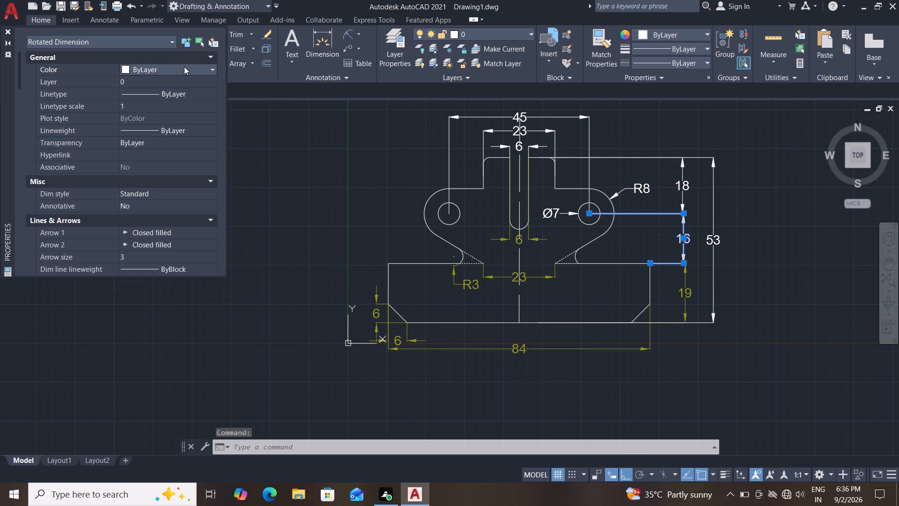
left_click(184, 67)
left_click(156, 107)
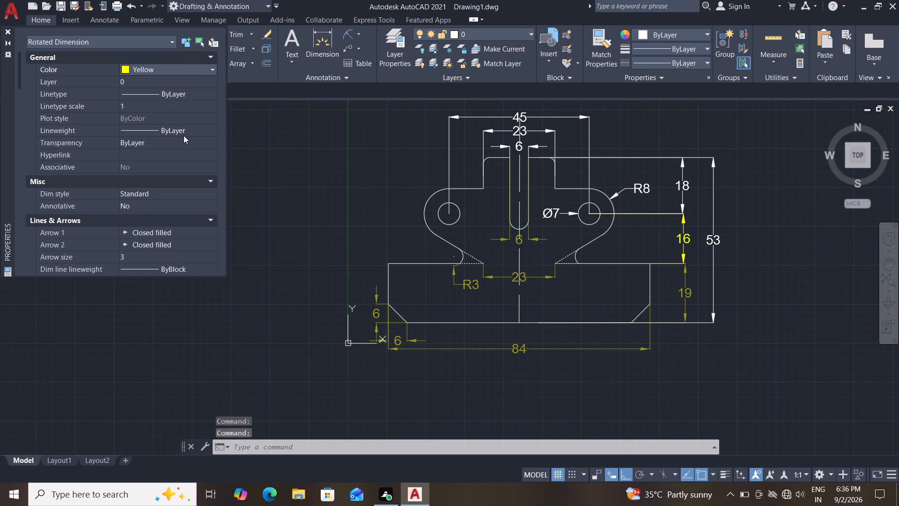
left_click(150, 140)
type("50")
key("Return")
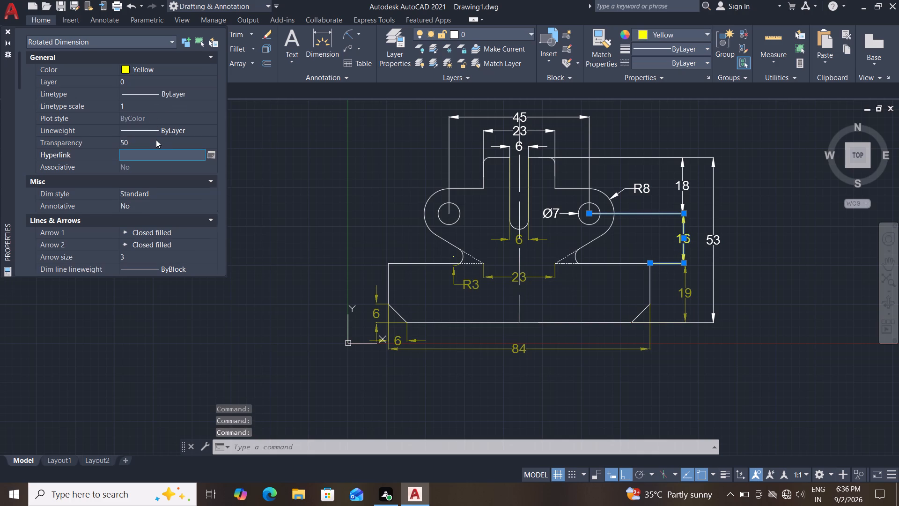
key("Escape")
key("Escape")
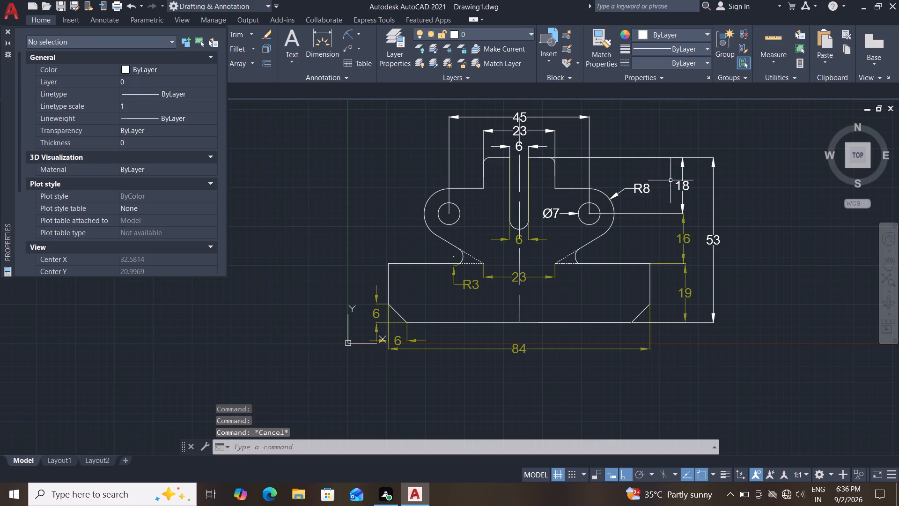
Set the 18 vertical dimension from the hole center to the top edge to color Yellow and transparency 50, then deselect it.
left_click(684, 184)
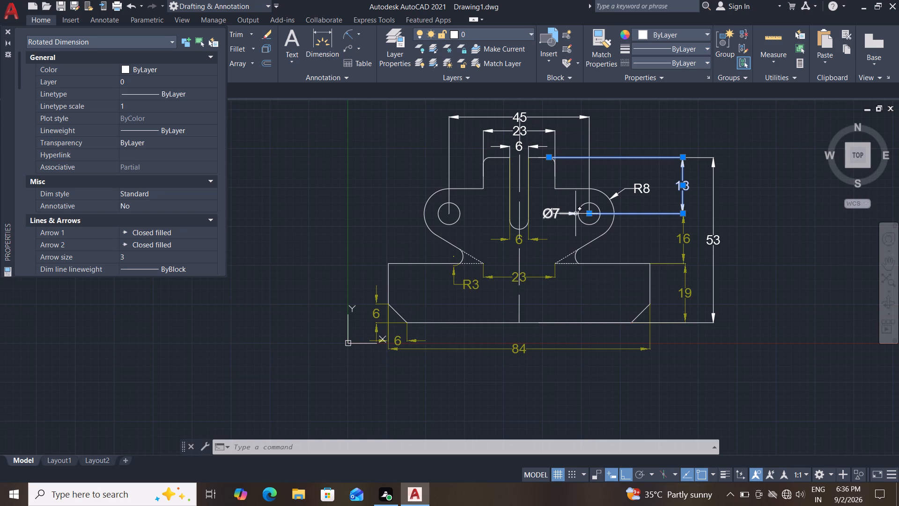
left_click(177, 63)
left_click(177, 63)
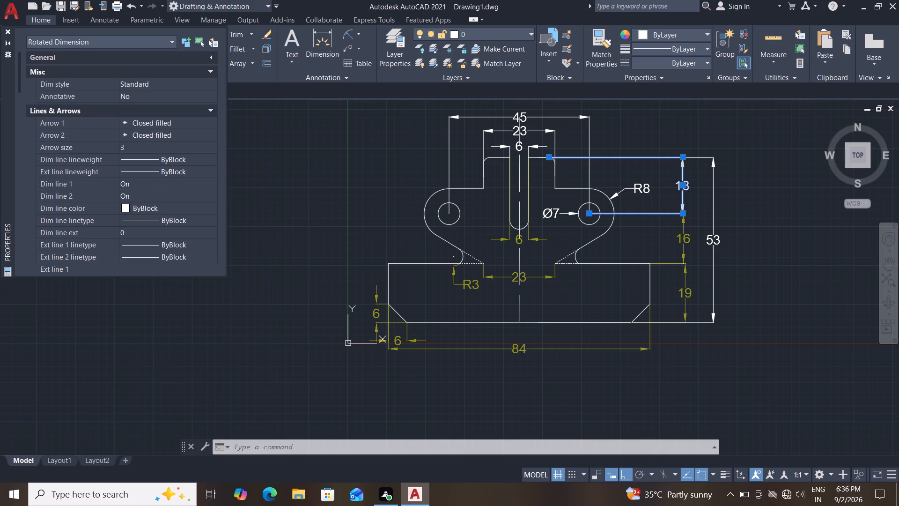
left_click(9, 32)
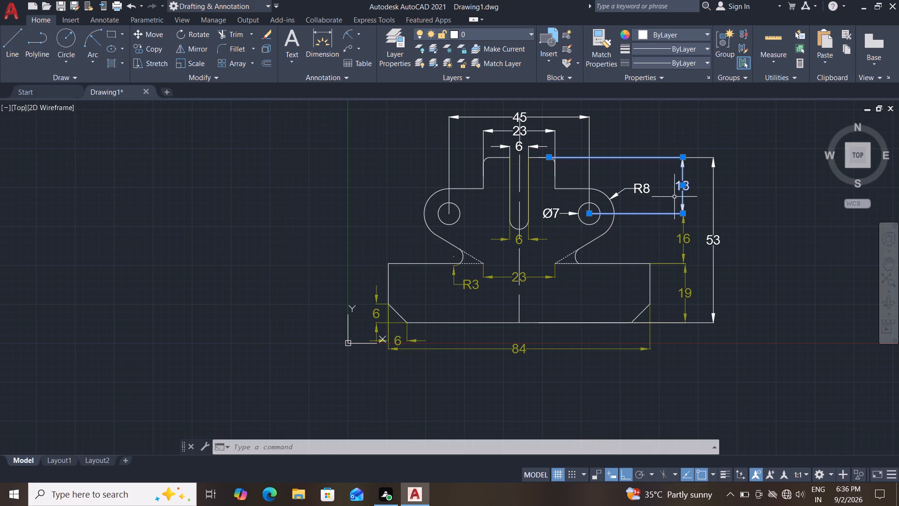
key("p")
key("r")
key("Return")
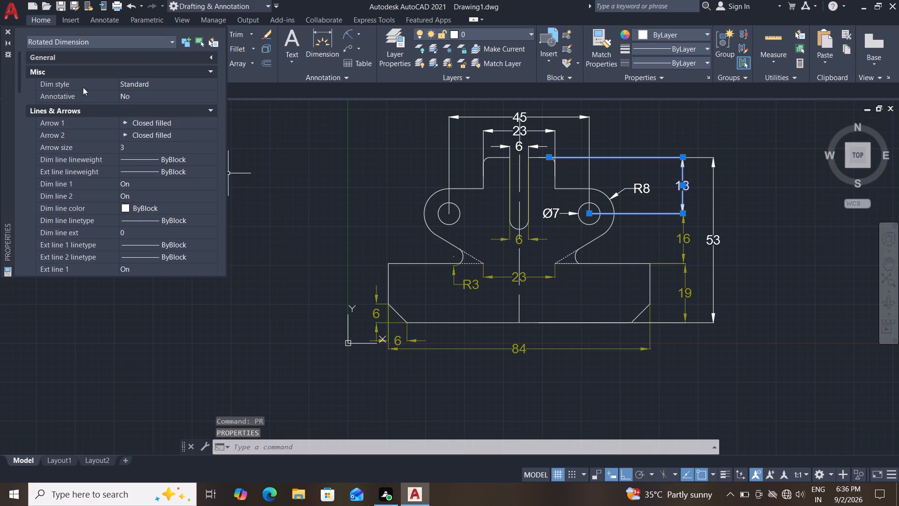
left_click(64, 57)
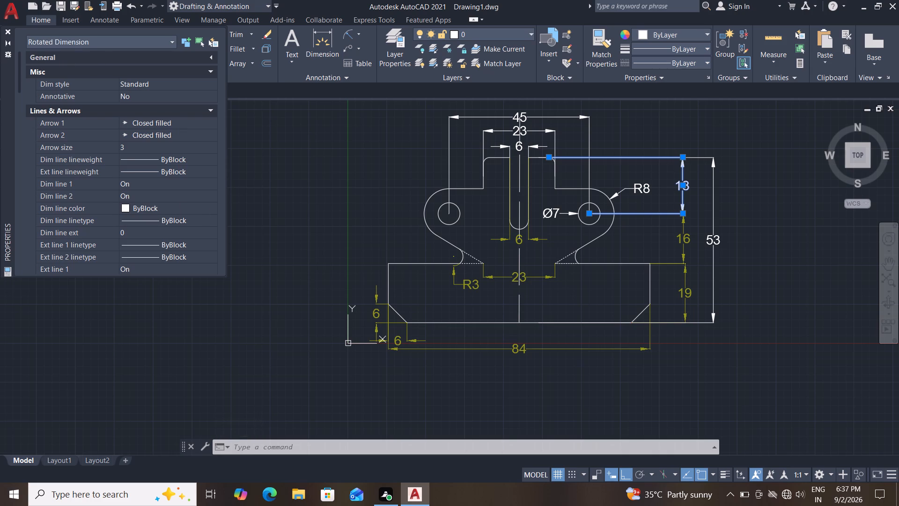
left_click(175, 52)
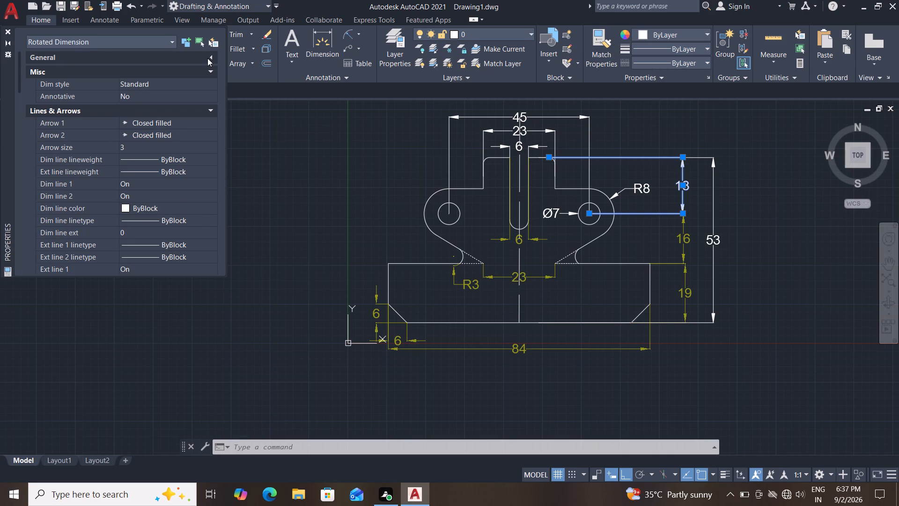
left_click(208, 58)
left_click(191, 63)
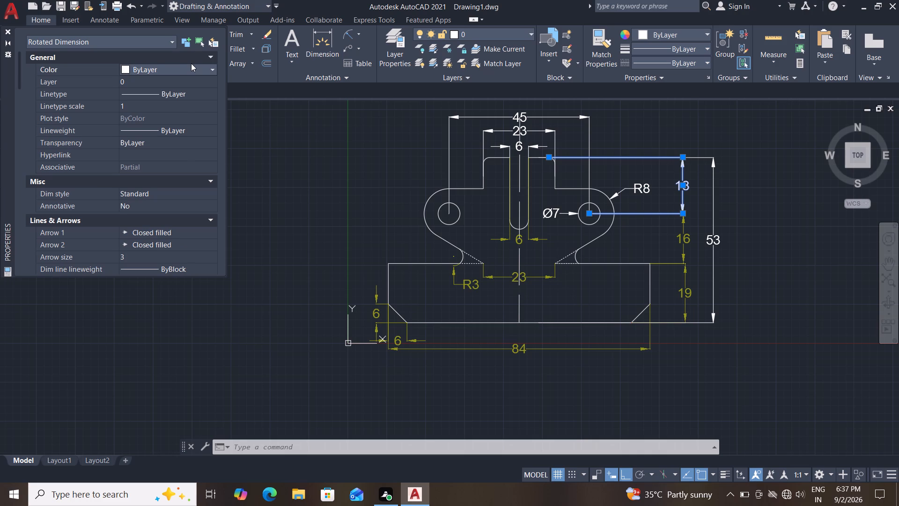
left_click(184, 66)
left_click(151, 108)
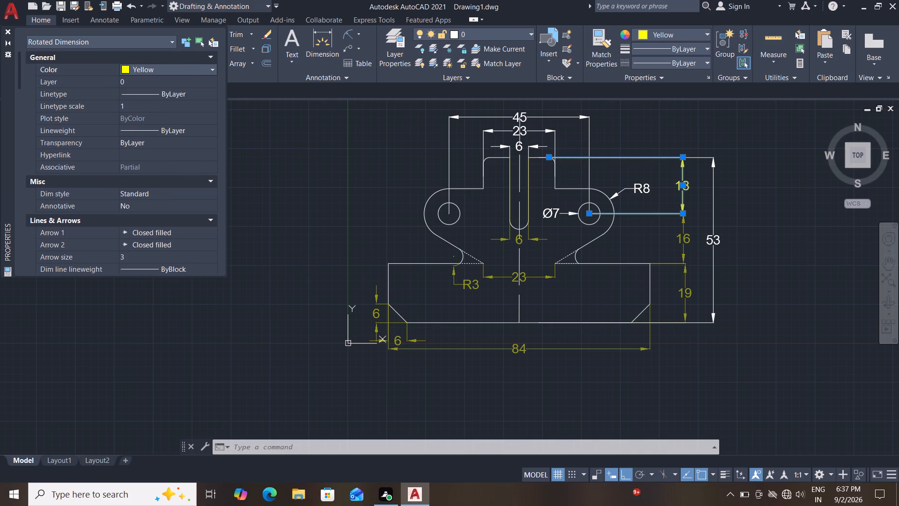
left_click(149, 141)
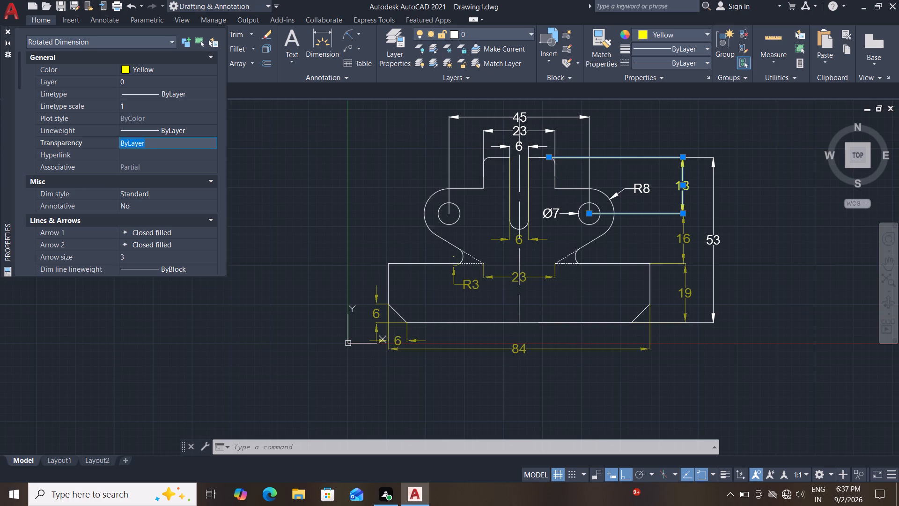
type("50")
key("Return")
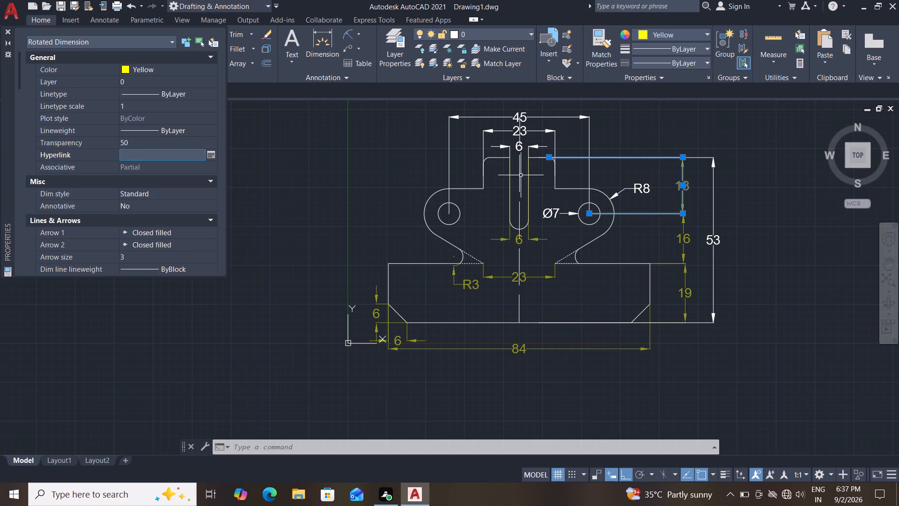
key("Escape")
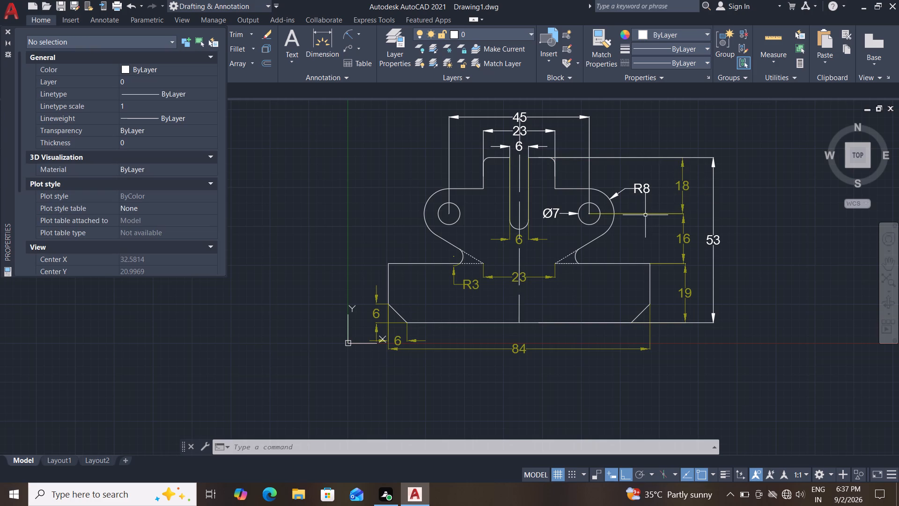
Set the 53 overall height dimension to color Yellow and transparency 50, then close its properties and deselect it.
left_click(714, 236)
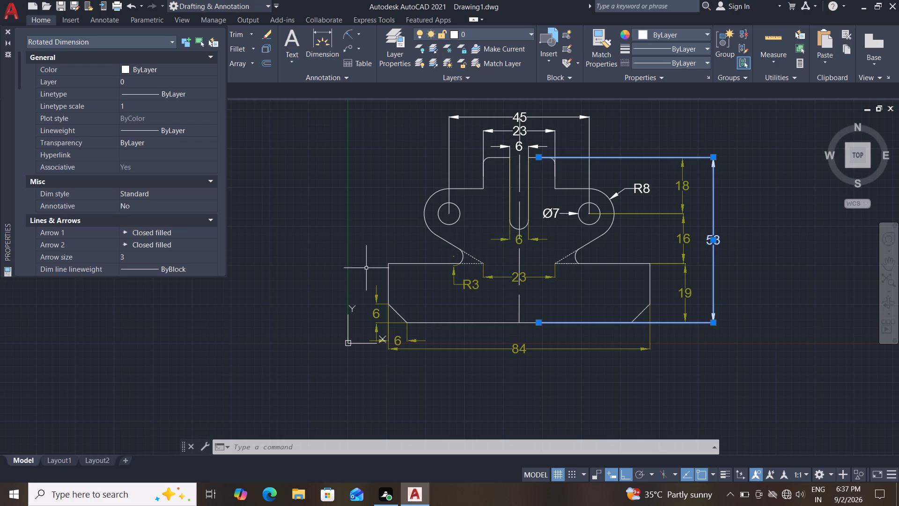
left_click(163, 66)
left_click(172, 67)
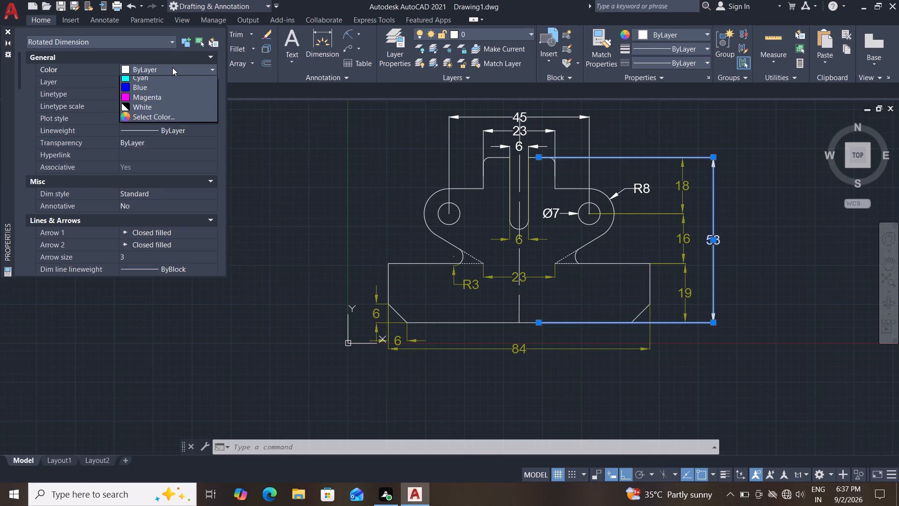
left_click(140, 112)
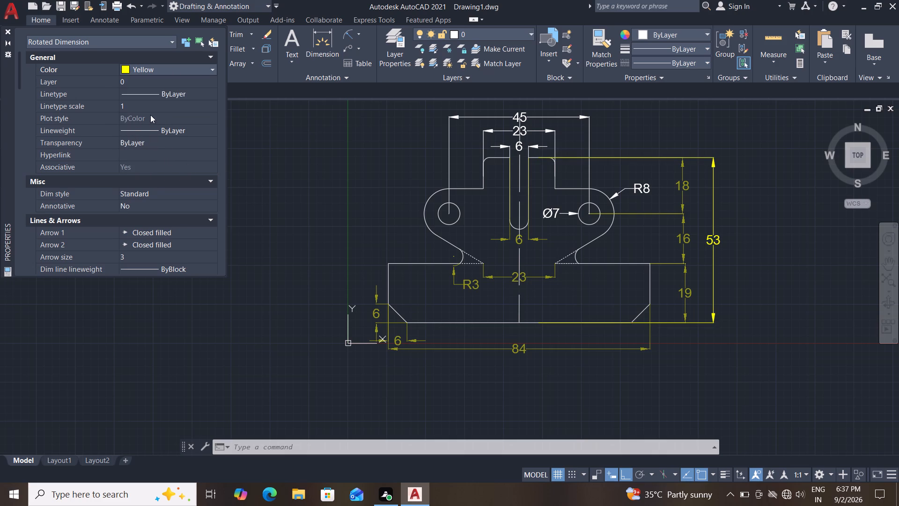
left_click(150, 141)
type("50")
key("Return")
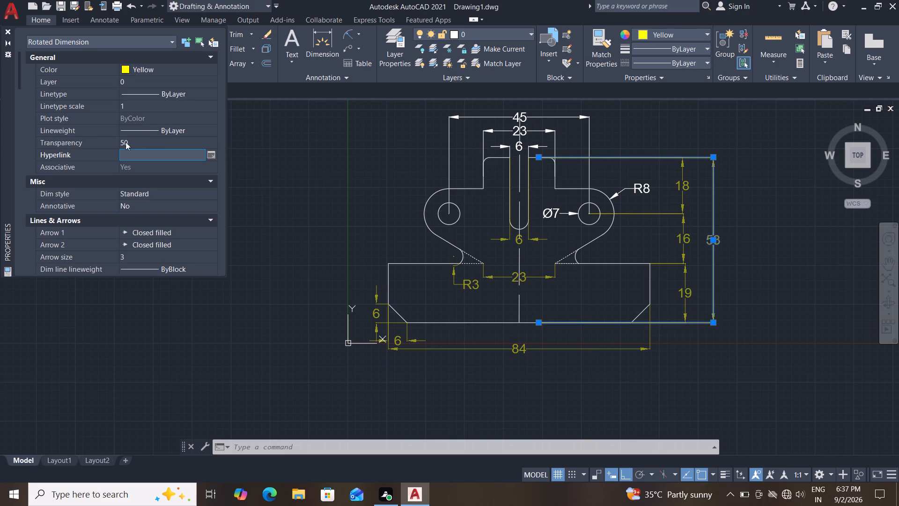
left_click(6, 29)
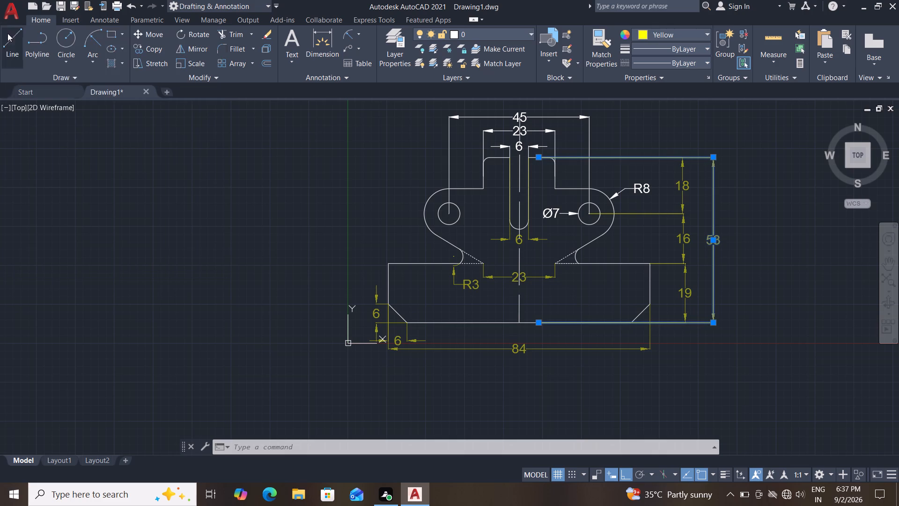
key("Escape")
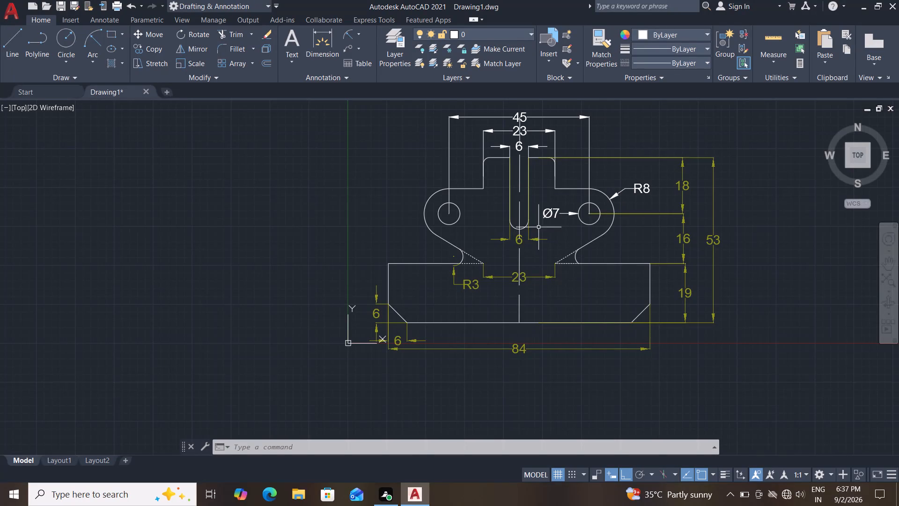
Open the properties of the Ø7 hole diameter dimension and set it to color Yellow and transparency 50.
left_click(556, 210)
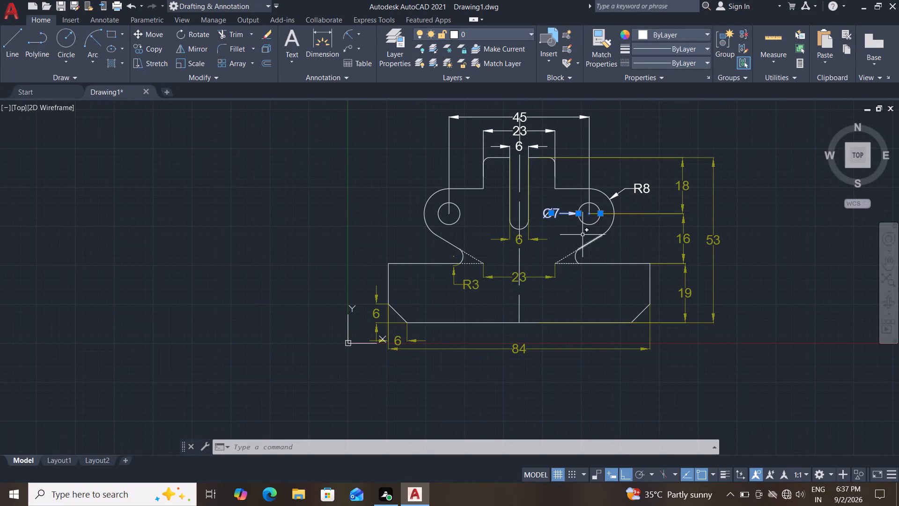
type("pr")
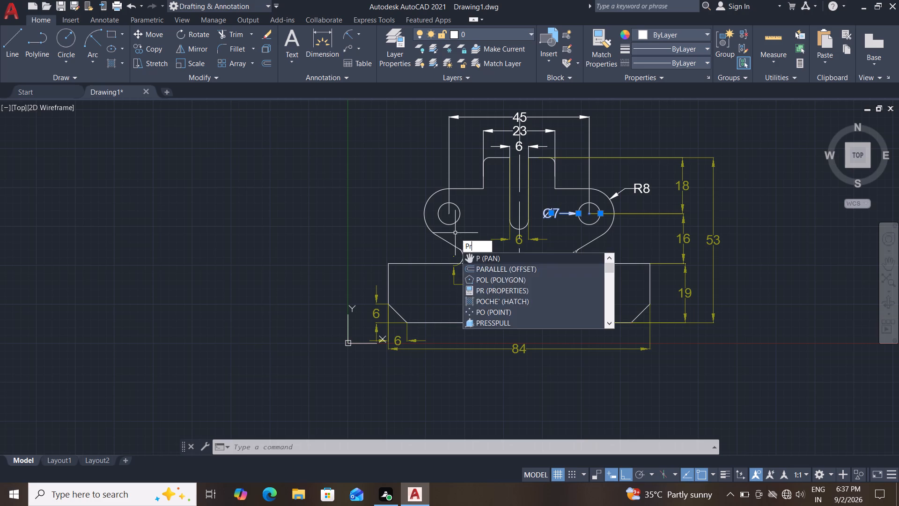
key("Return")
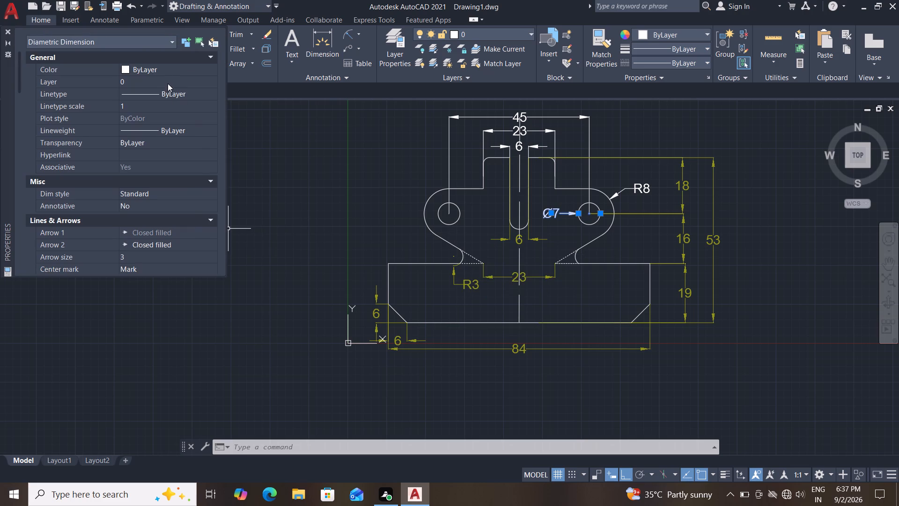
left_click(167, 76)
left_click(175, 72)
left_click(175, 72)
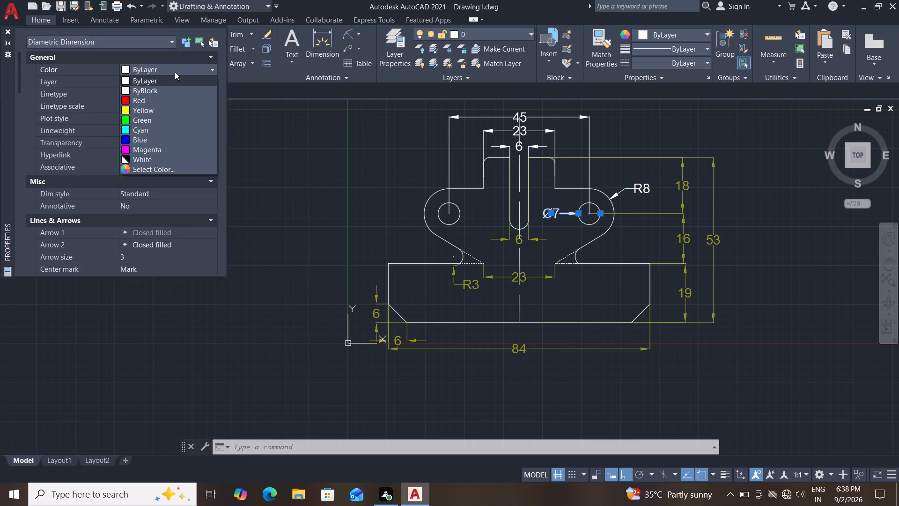
left_click(162, 108)
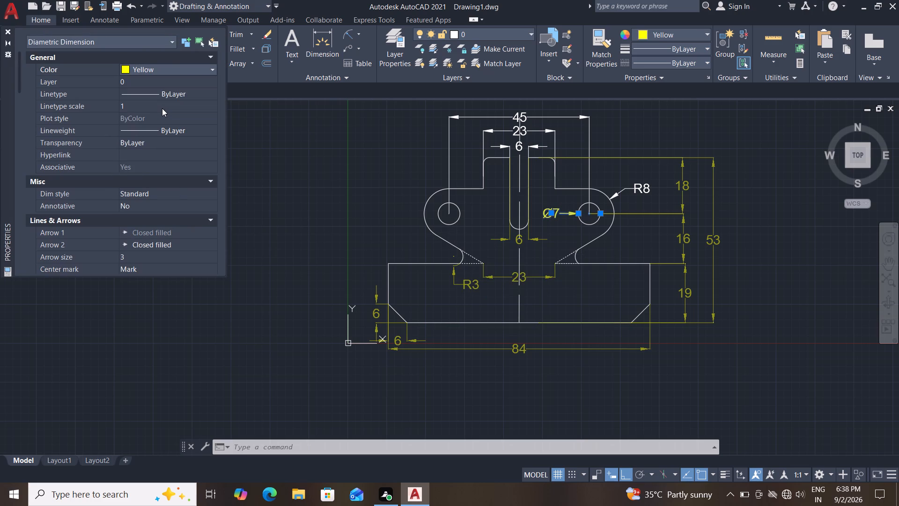
left_click(150, 139)
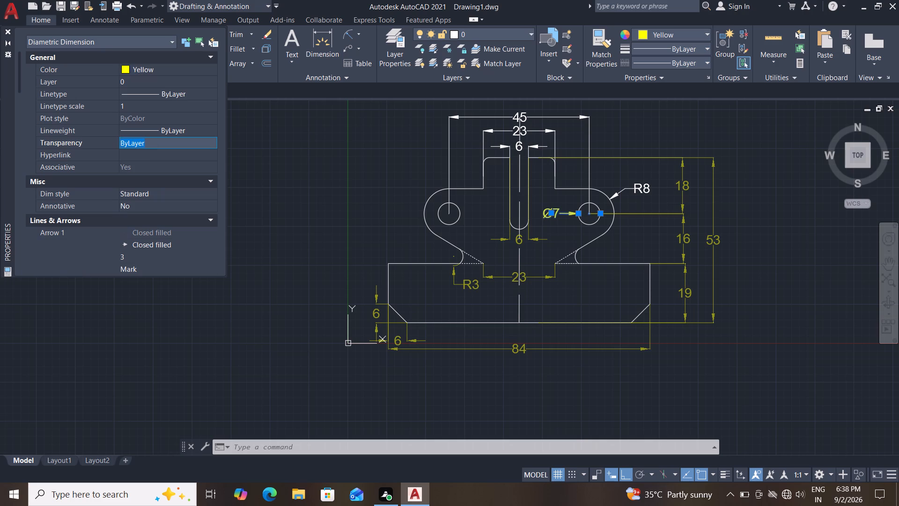
type("50")
key("Return")
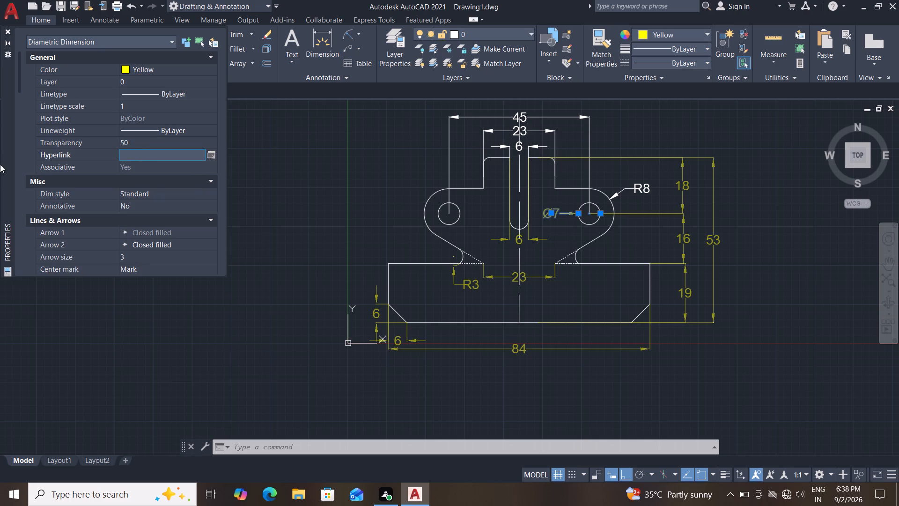
Close the properties of the Ø7 hole diameter dimension and deselect it.
left_click(6, 30)
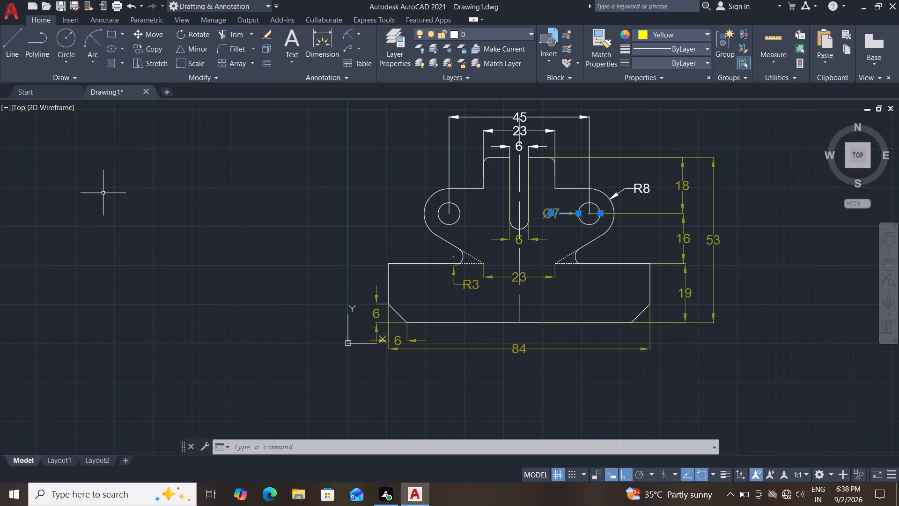
key("Escape")
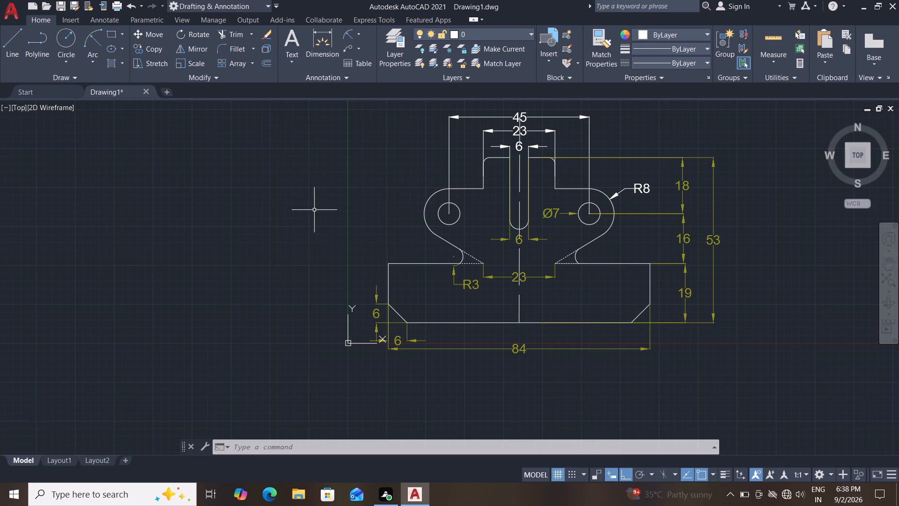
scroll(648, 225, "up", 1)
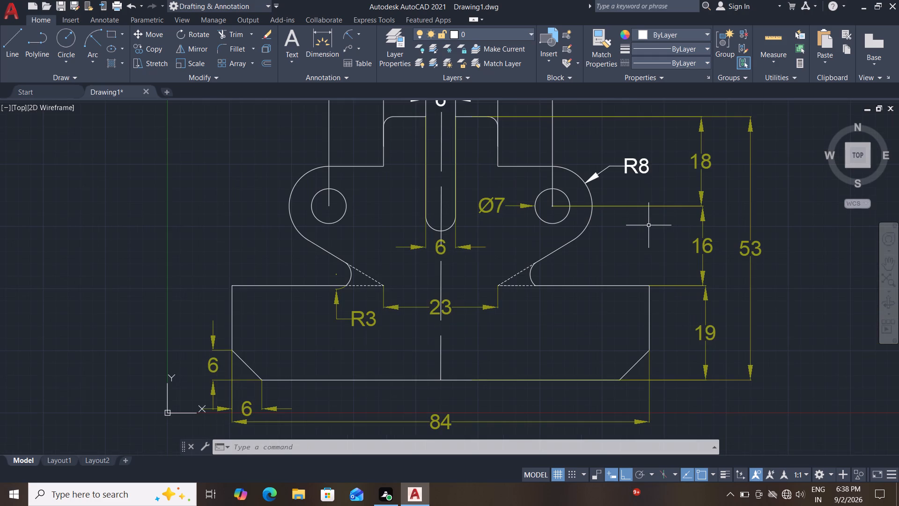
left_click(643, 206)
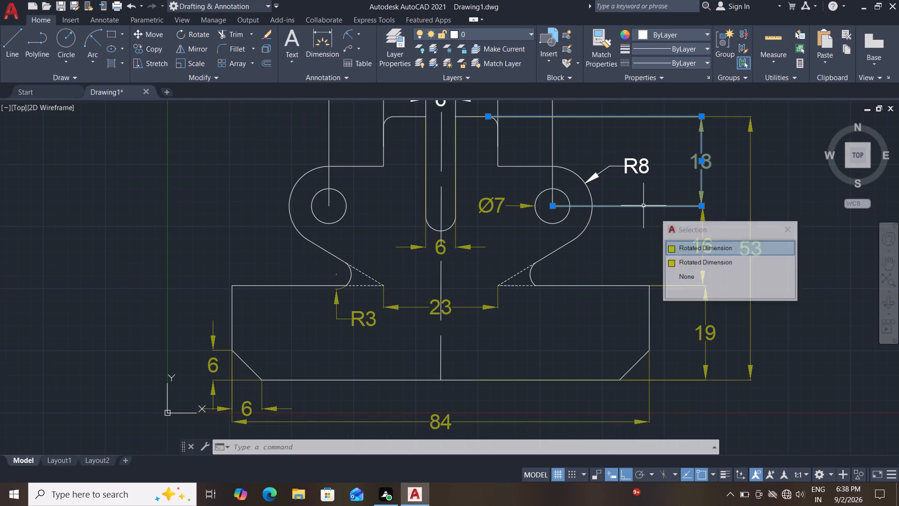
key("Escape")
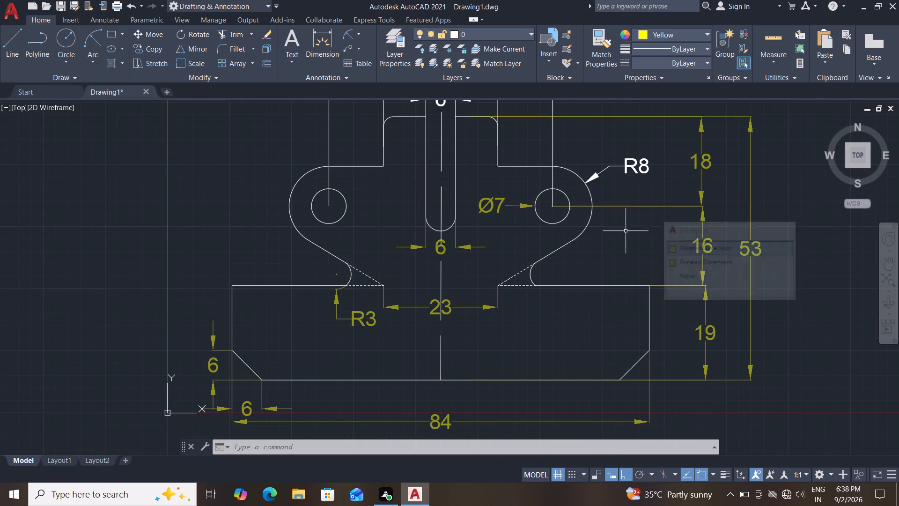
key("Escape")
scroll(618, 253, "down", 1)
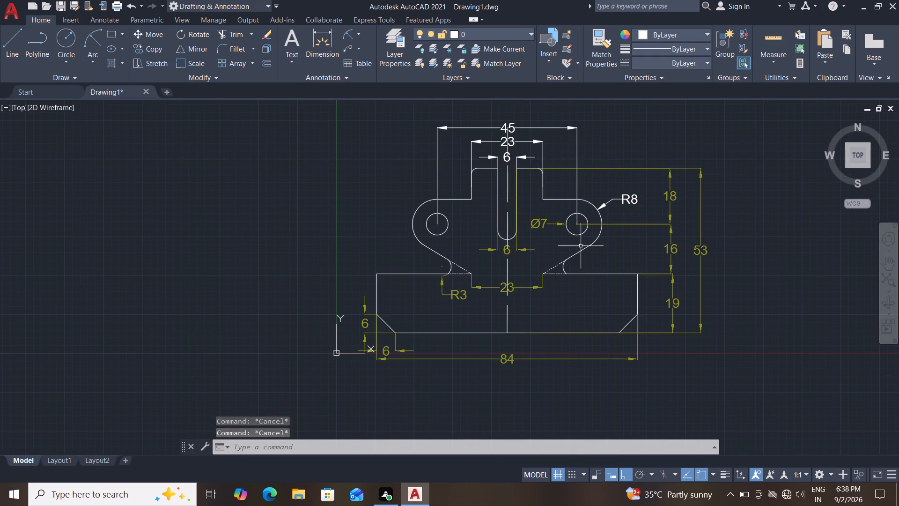
Set the R8 radius dimension to color Yellow and transparency 50, then close its properties and deselect it.
left_click(622, 201)
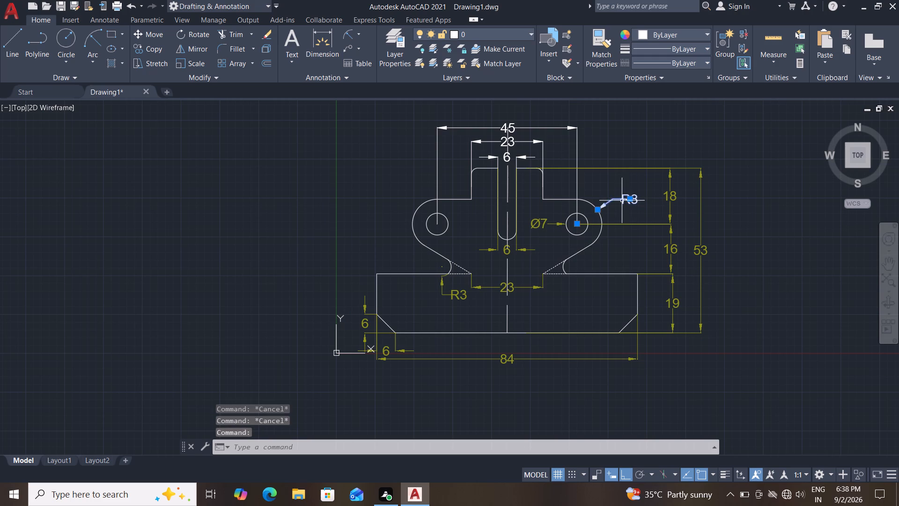
key("p")
key("r")
key("Return")
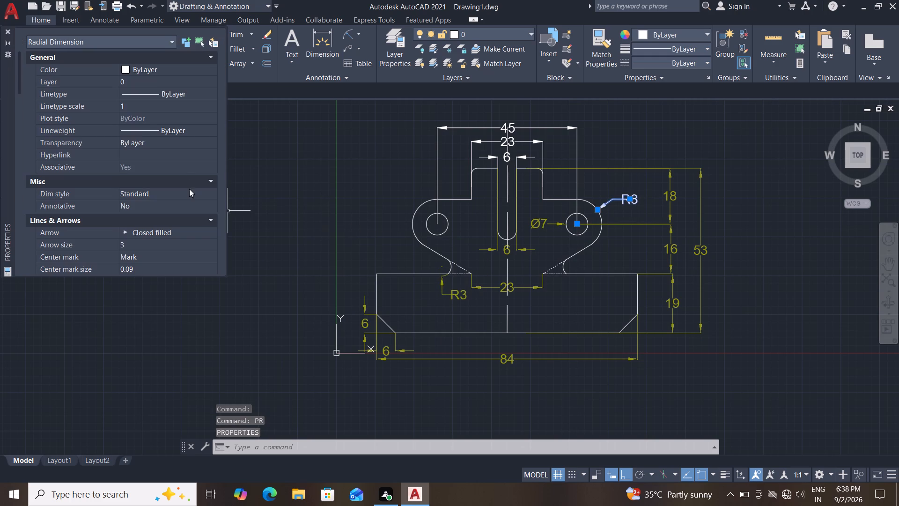
left_click(170, 72)
left_click(170, 72)
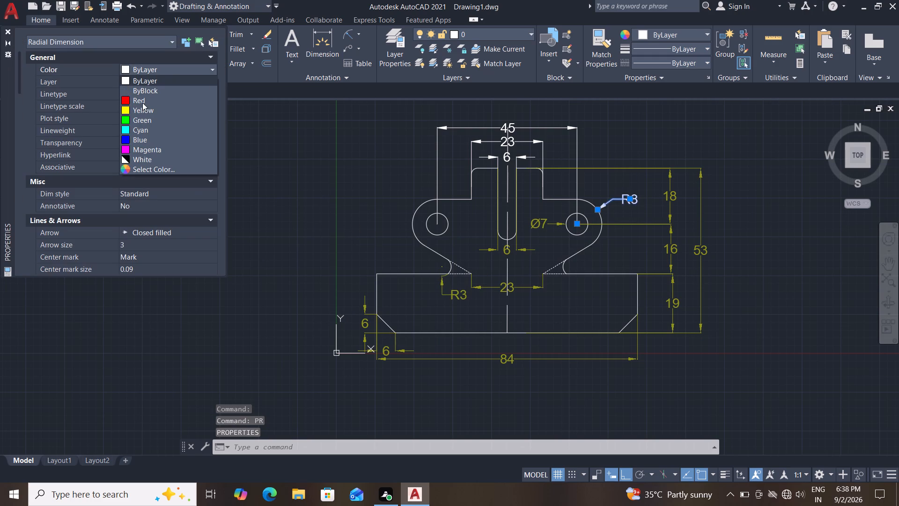
left_click(141, 111)
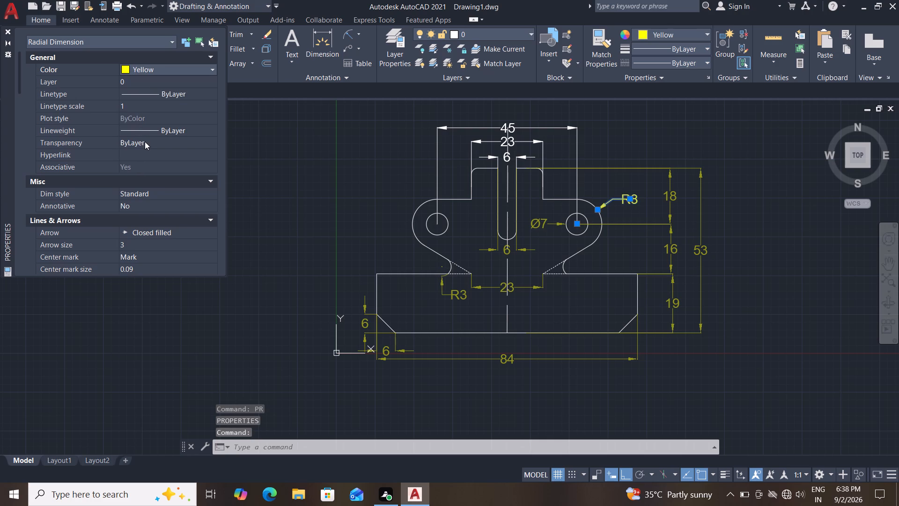
left_click(146, 141)
type("50")
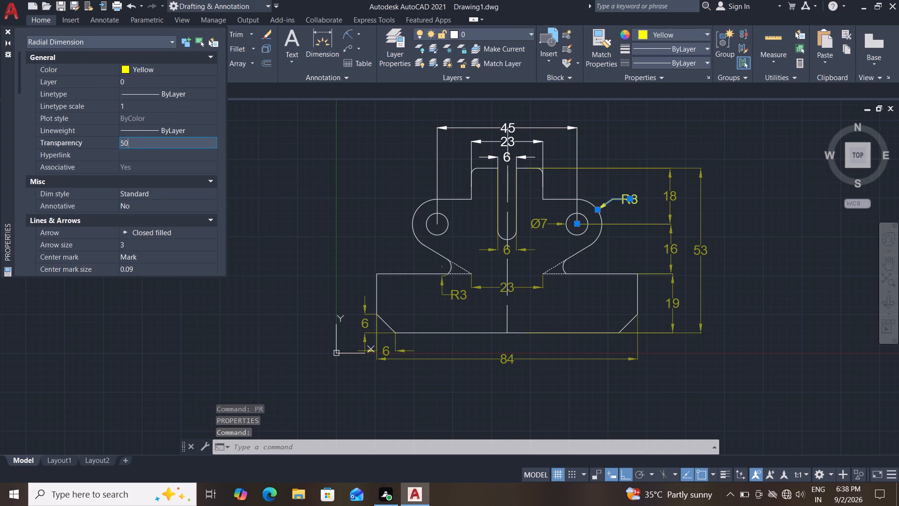
key("Return")
left_click(10, 30)
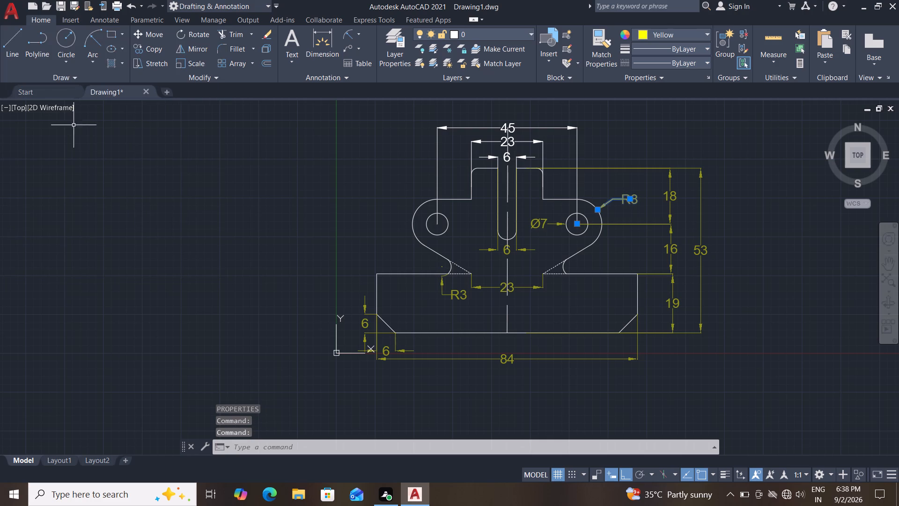
key("Escape")
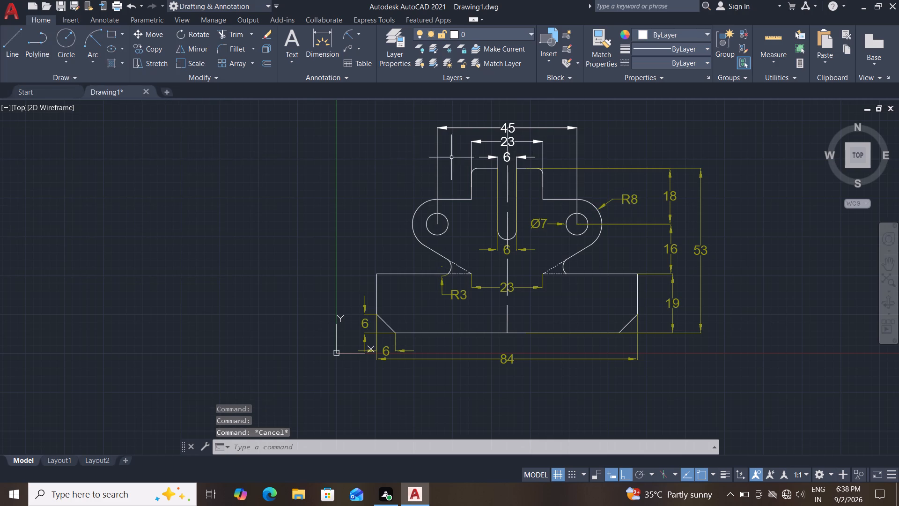
With nothing selected, open the properties and set the default color to Yellow and the default transparency to 50.
scroll(559, 181, "up", 1)
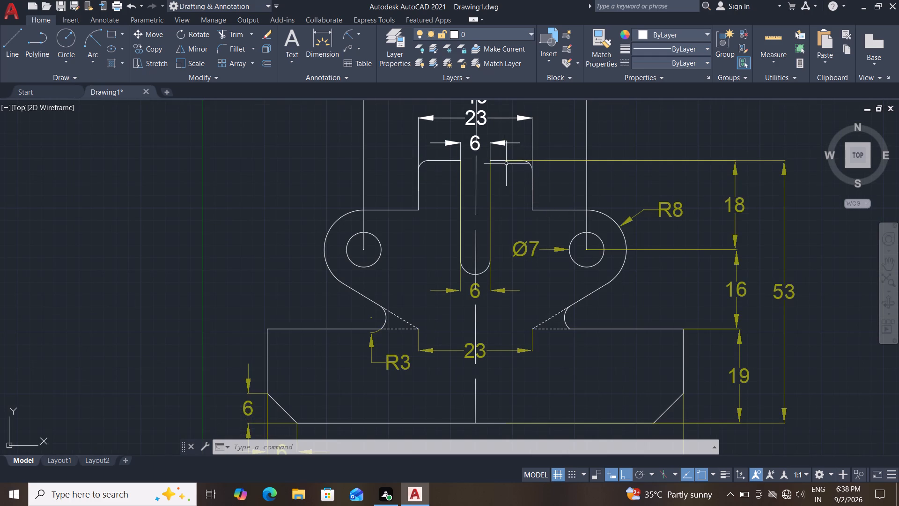
scroll(552, 199, "down", 1)
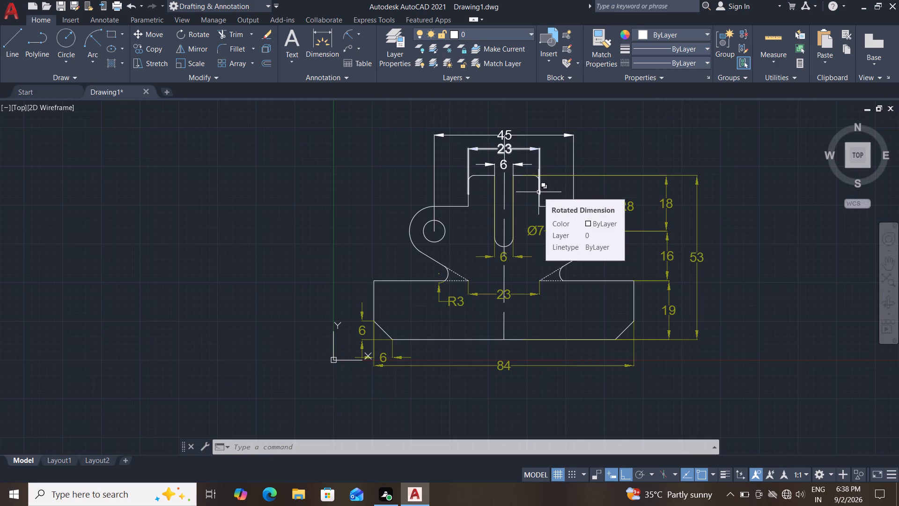
middle_click(536, 246)
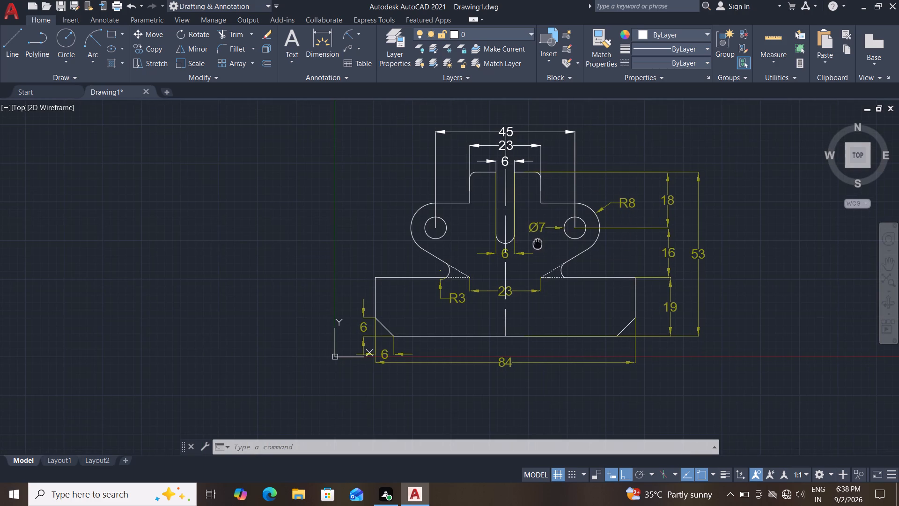
middle_click_drag(478, 232, 467, 252)
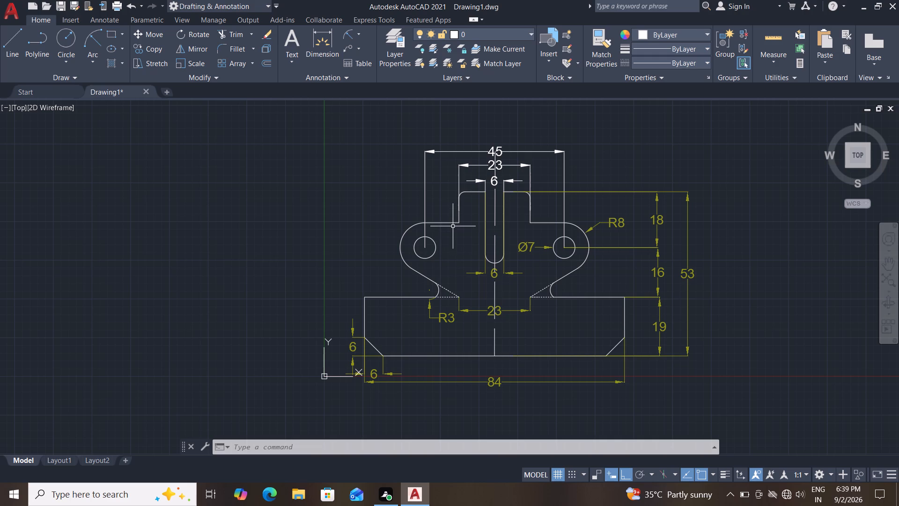
type("pr")
key("Return")
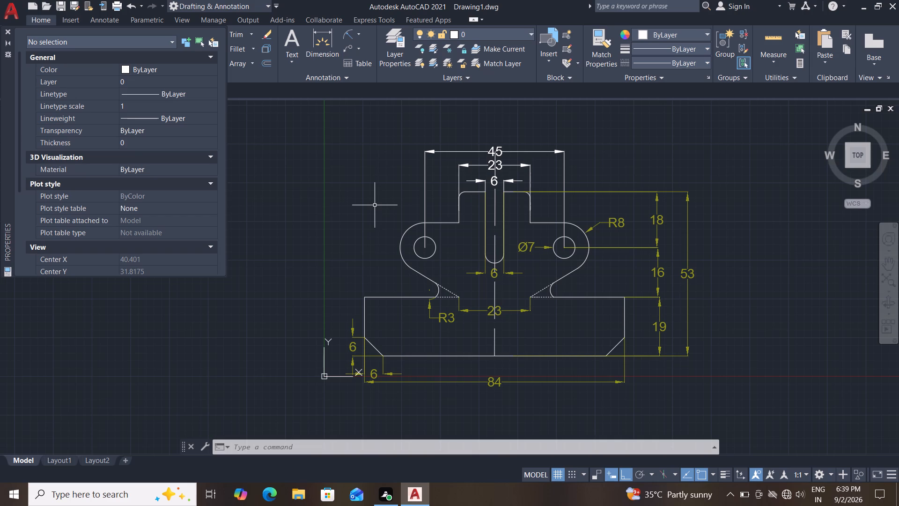
left_click(194, 73)
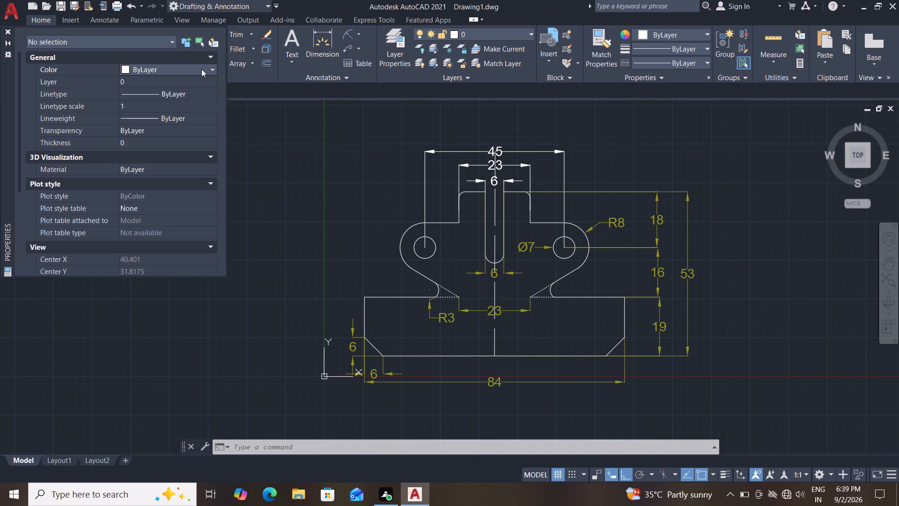
left_click(202, 69)
left_click(166, 113)
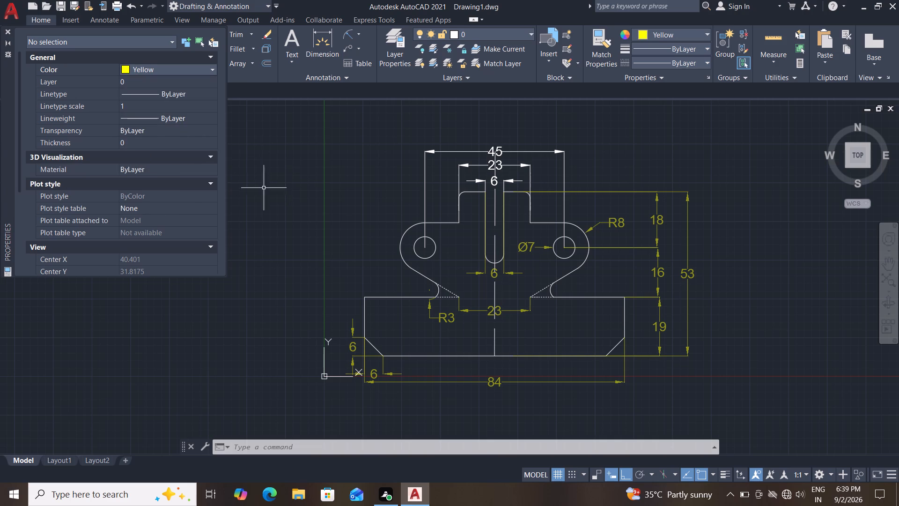
left_click(136, 129)
type("50")
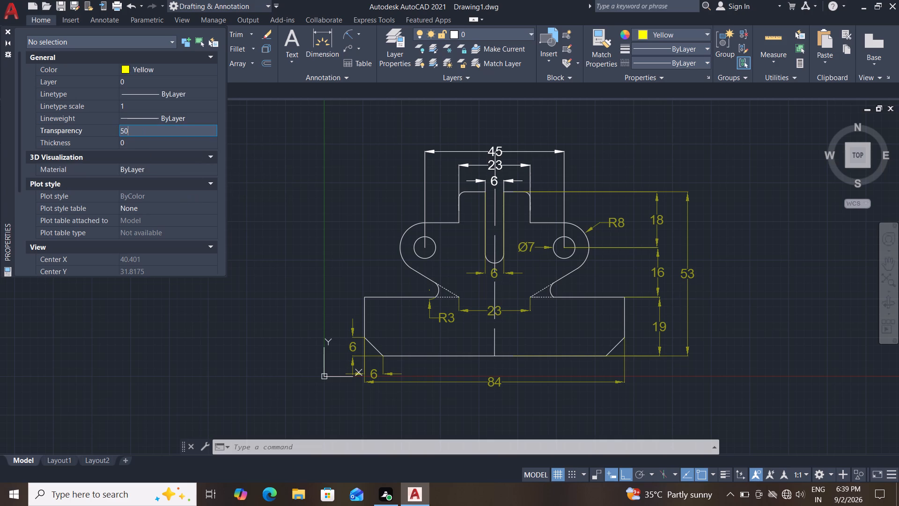
key("Return")
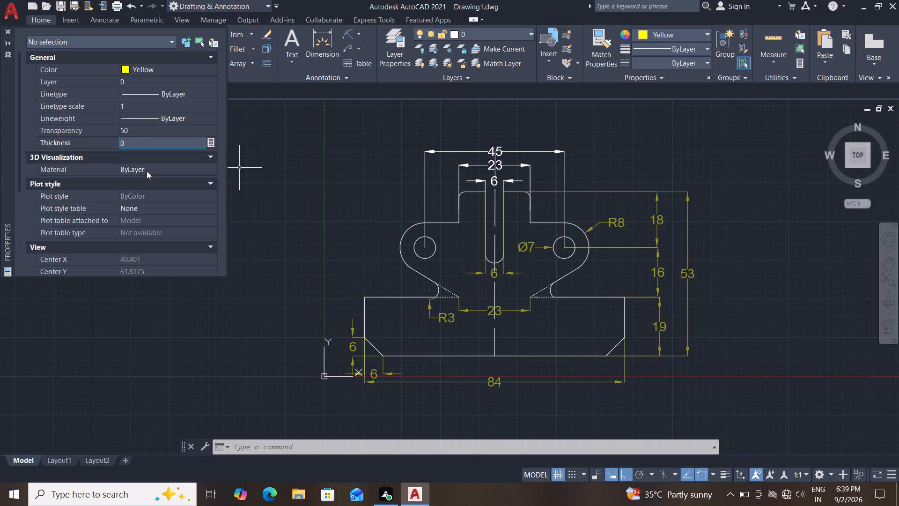
key("Escape")
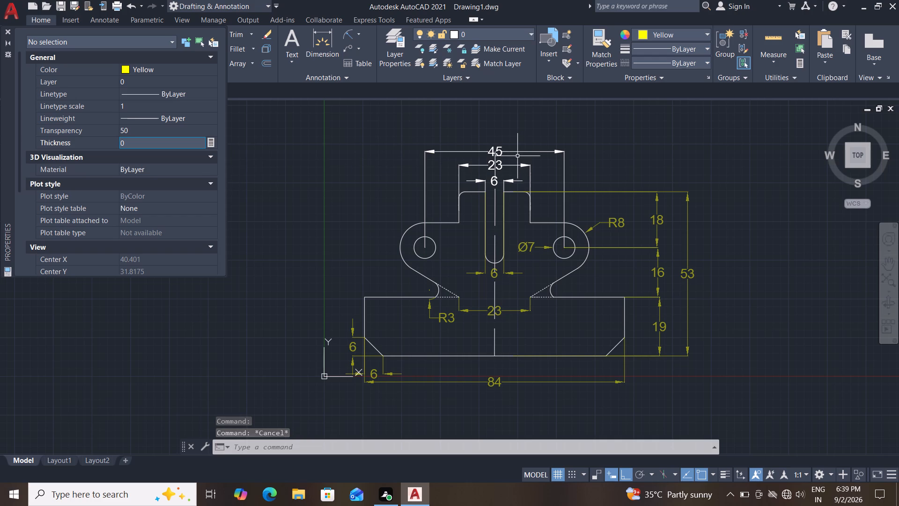
key("Escape")
key("Escape")
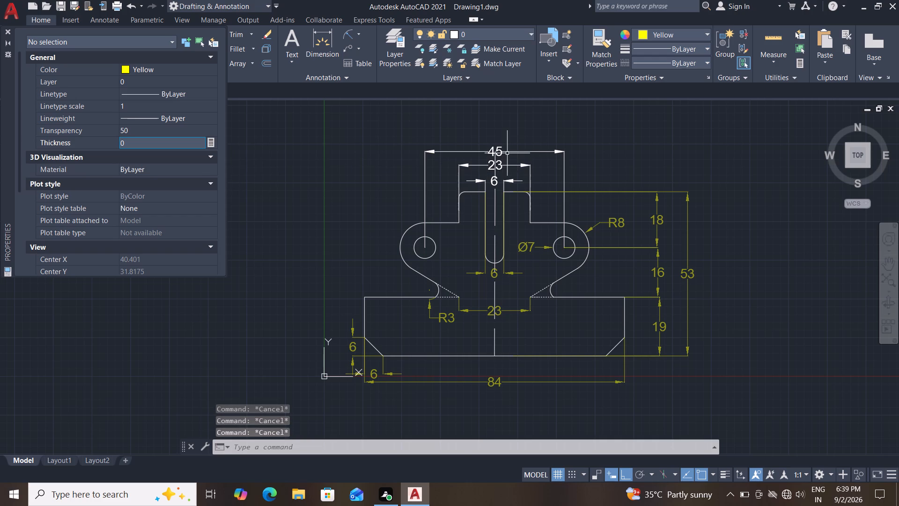
Set the 45 horizontal dimension between the hole centers to color Yellow and transparency 50, then deselect it.
left_click(507, 152)
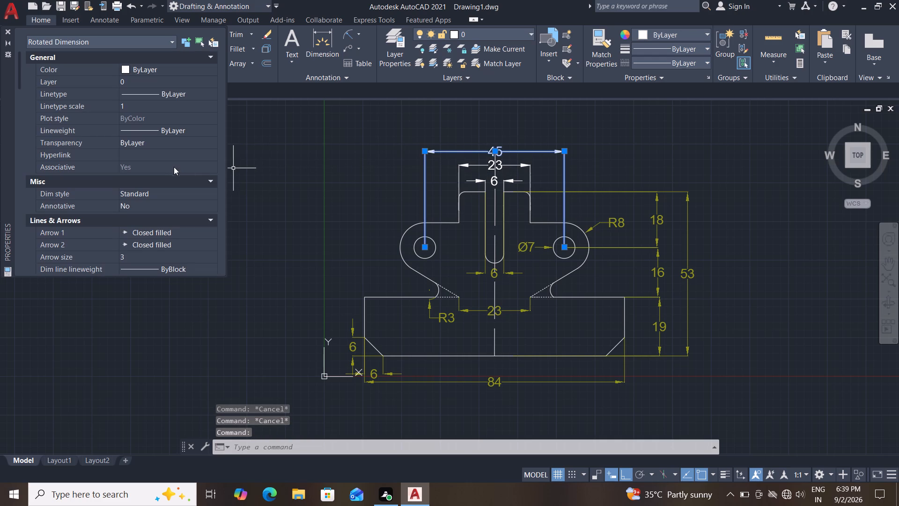
left_click(167, 66)
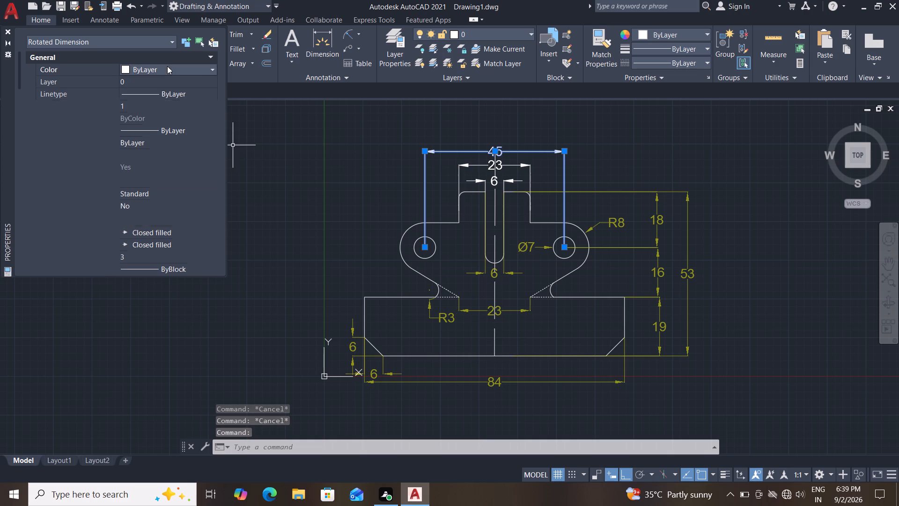
left_click(162, 69)
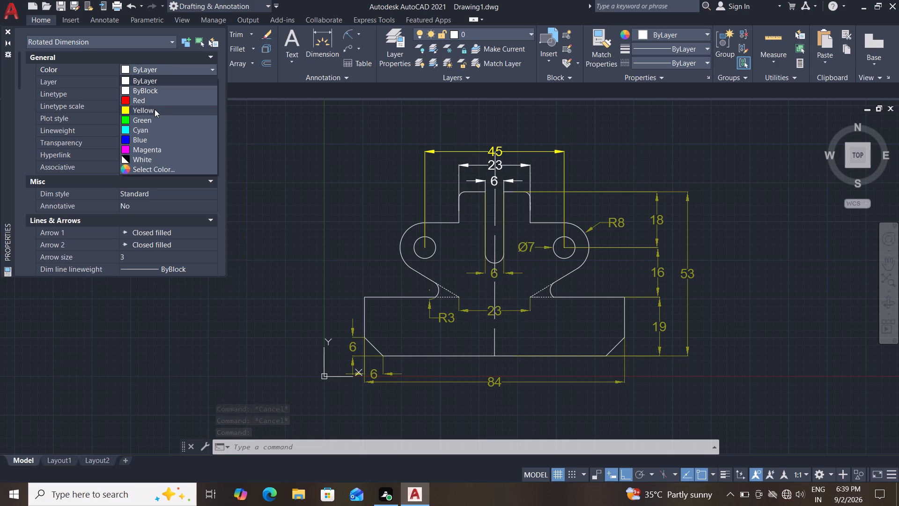
left_click(155, 109)
left_click(147, 143)
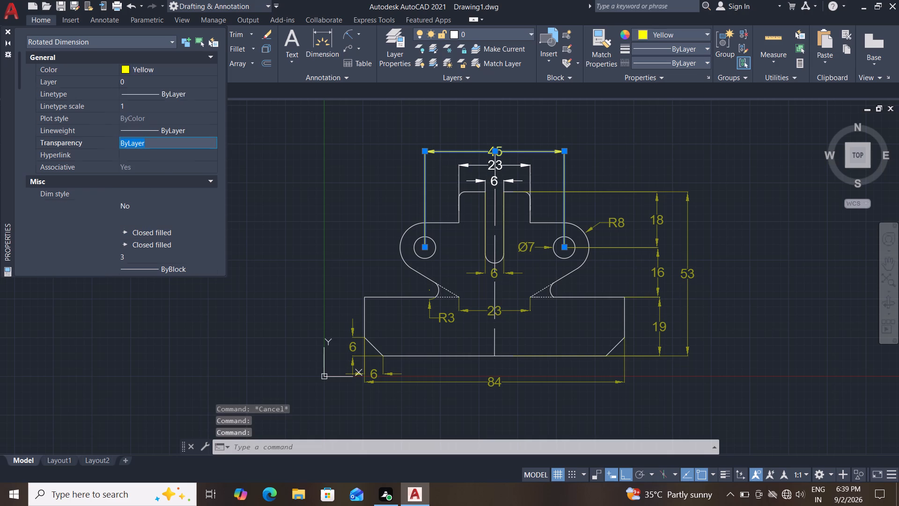
type("50")
key("Return")
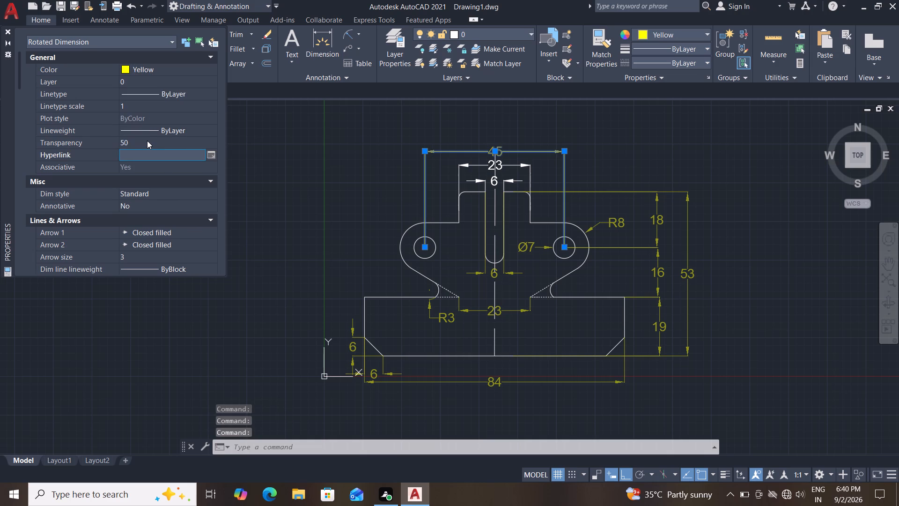
key("Escape")
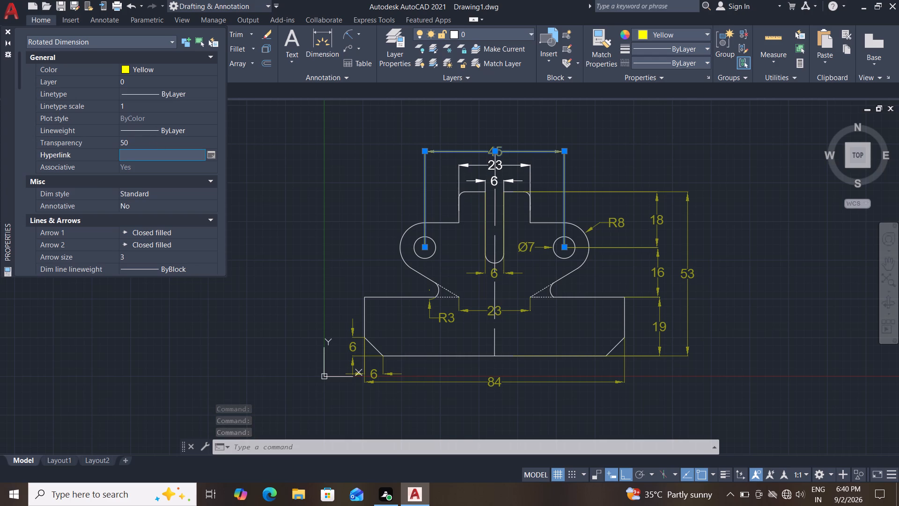
key("Escape")
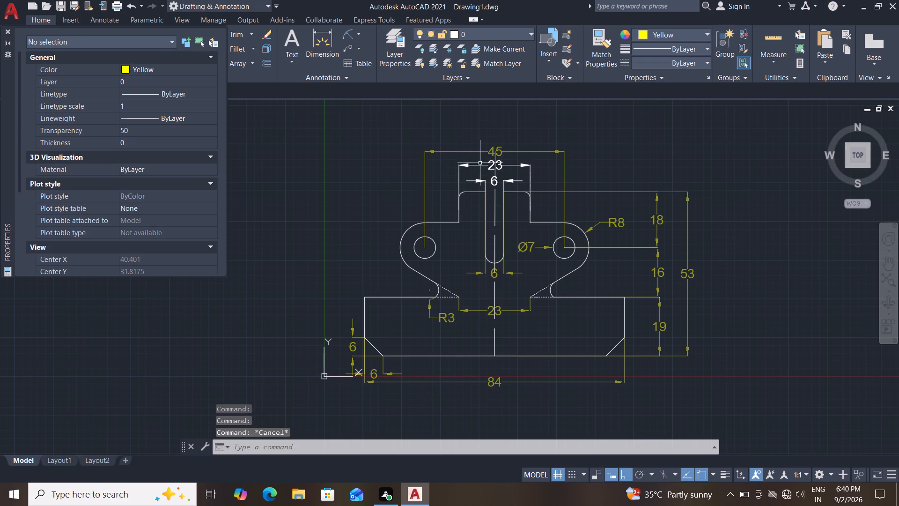
Set the 23 horizontal dimension above the upper block to color Yellow and transparency 50, then deselect it.
left_click(480, 166)
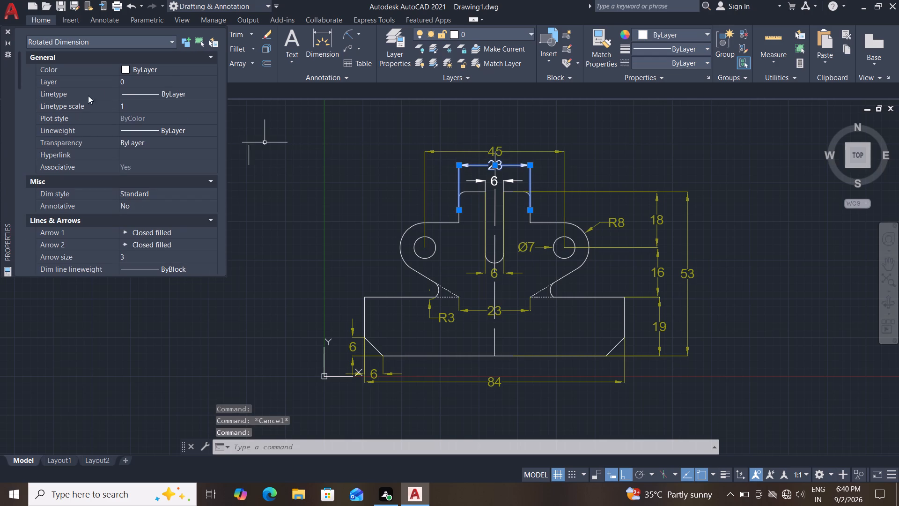
left_click(165, 71)
left_click(165, 71)
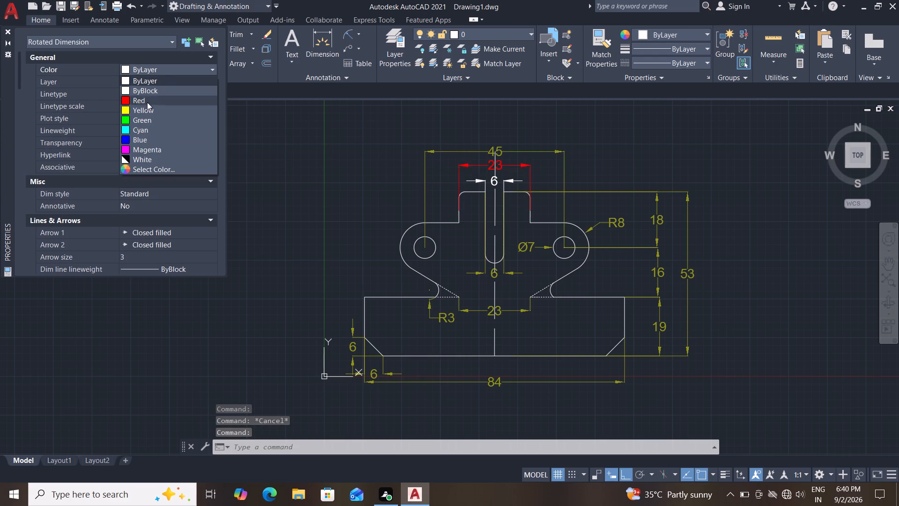
left_click(151, 111)
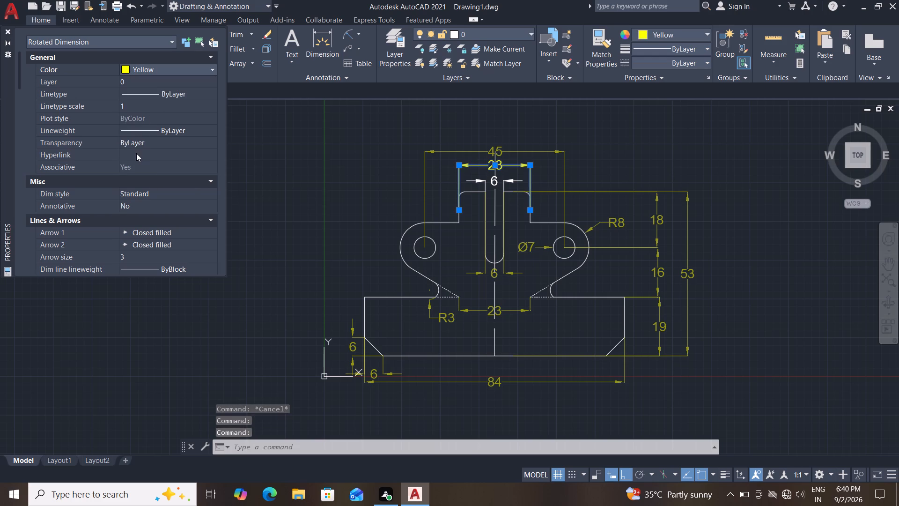
left_click(142, 147)
type("50")
key("Return")
key("Escape")
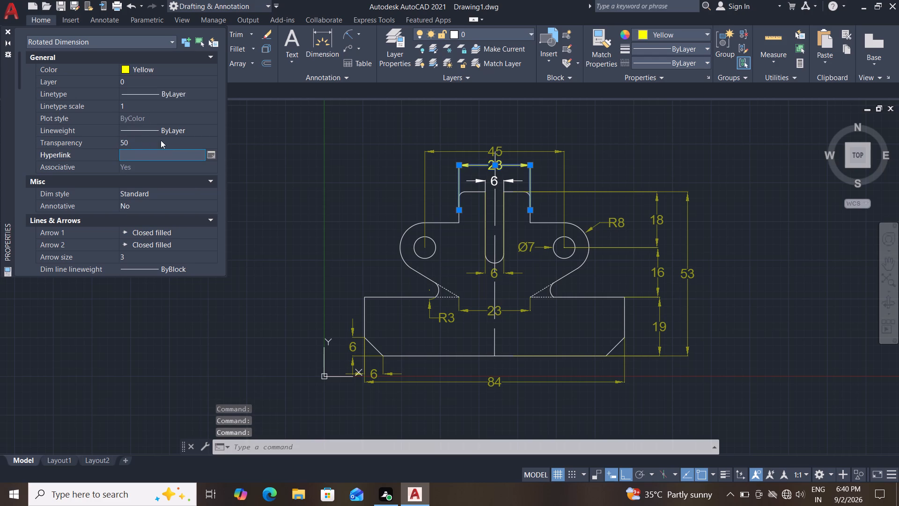
key("Escape")
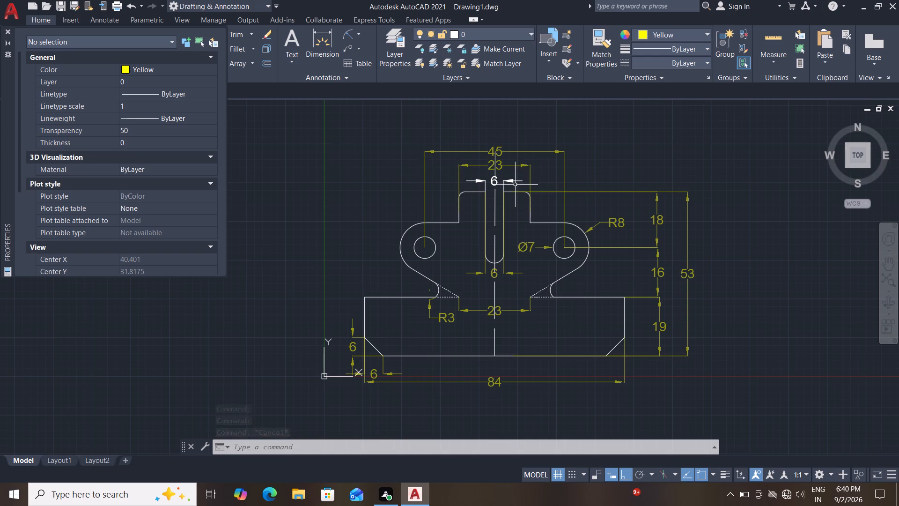
Set the 6 slot-width dimension above the part to color Yellow and transparency 50, then close its properties and deselect it.
left_click(486, 180)
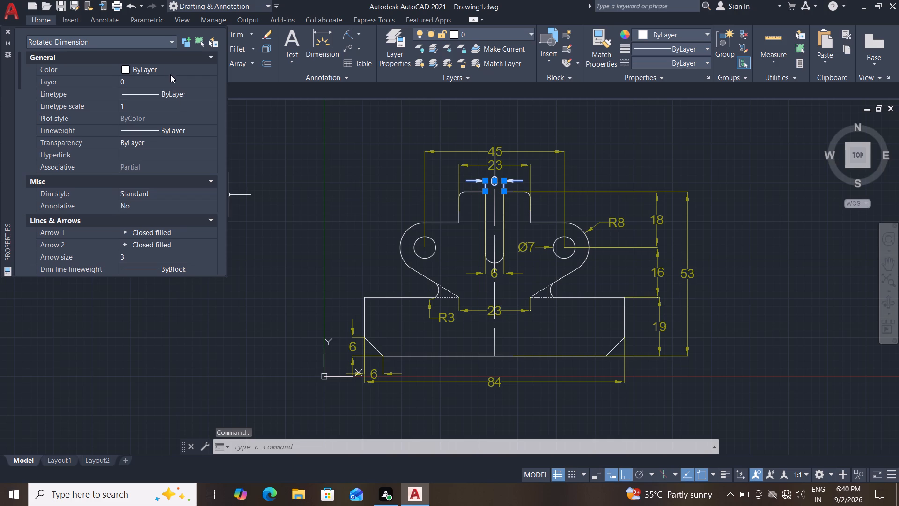
left_click(168, 67)
left_click(170, 67)
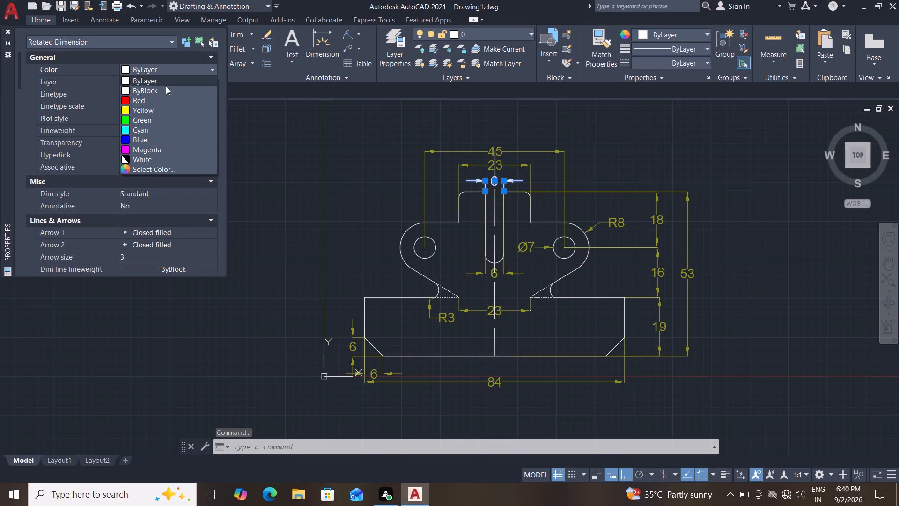
left_click_drag(155, 110, 155, 114)
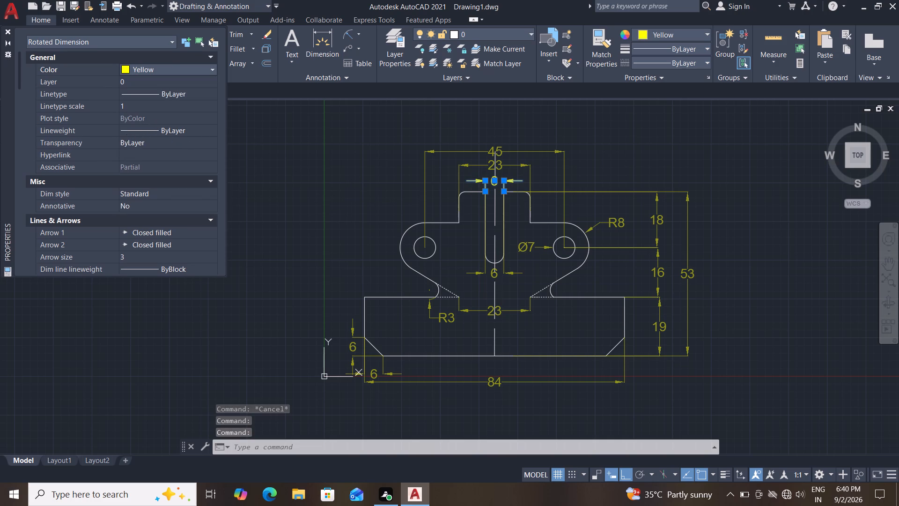
left_click(147, 143)
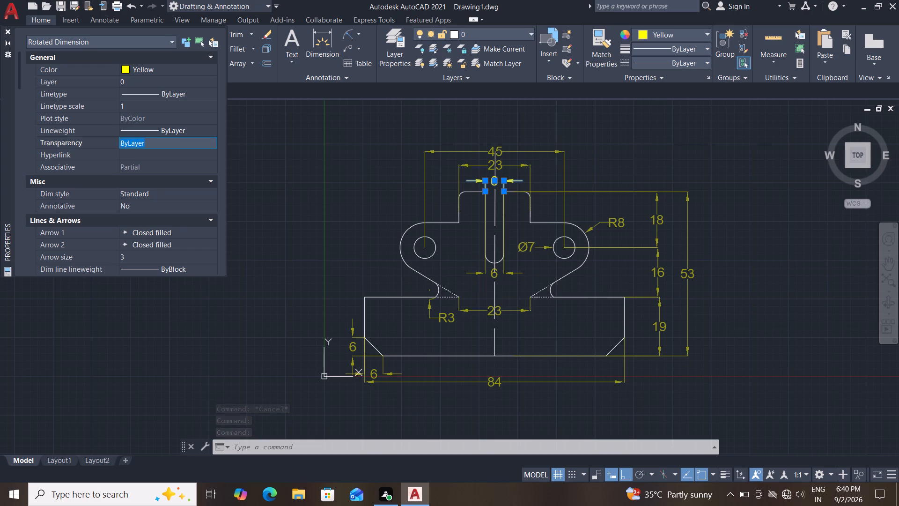
type("50")
key("Return")
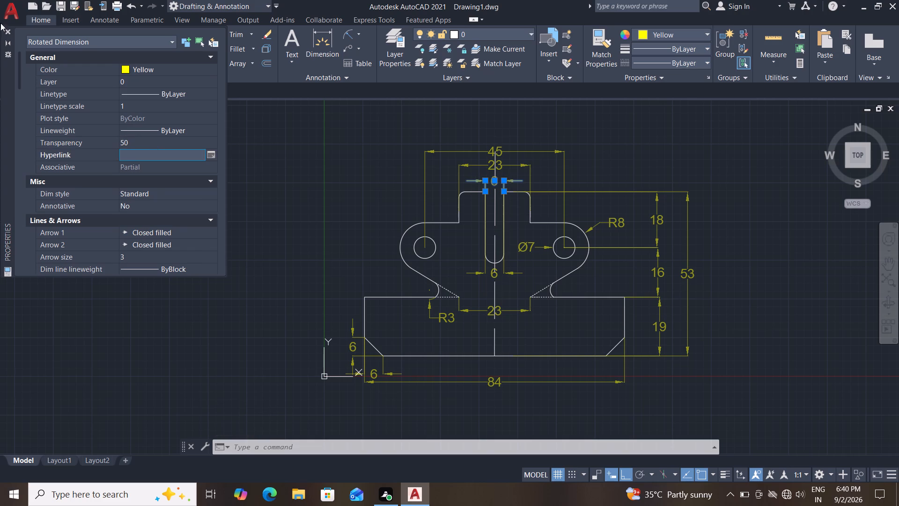
left_click(9, 30)
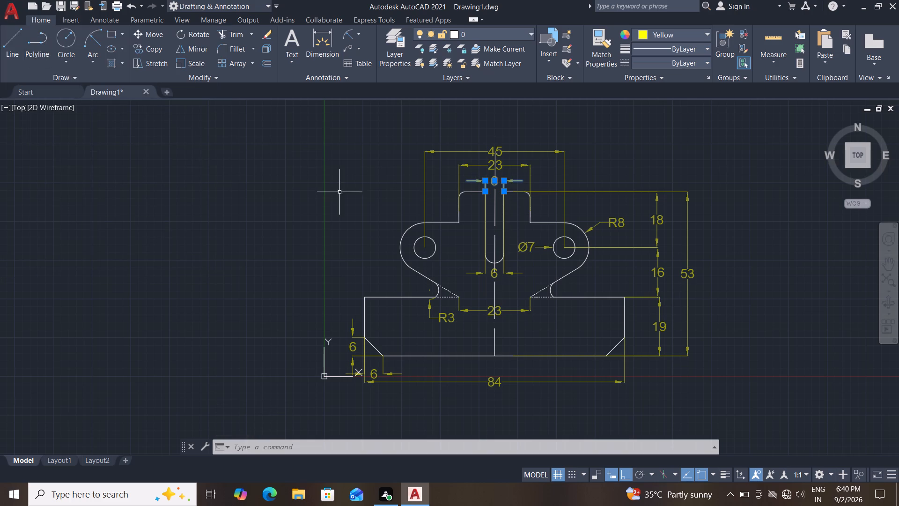
key("Escape")
key("Escape")
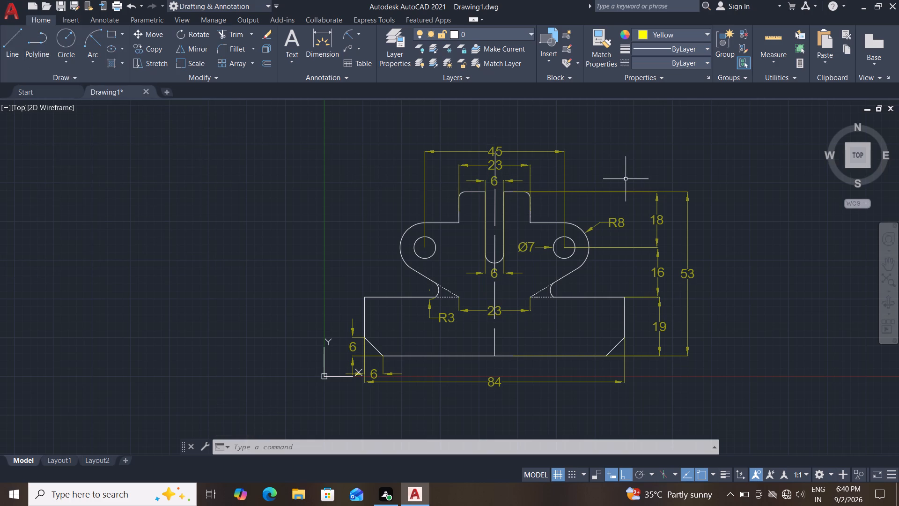
Delete the vertical dash-pattern centerline running through the middle of the part.
scroll(550, 284, "down", 1)
scroll(550, 284, "up", 2)
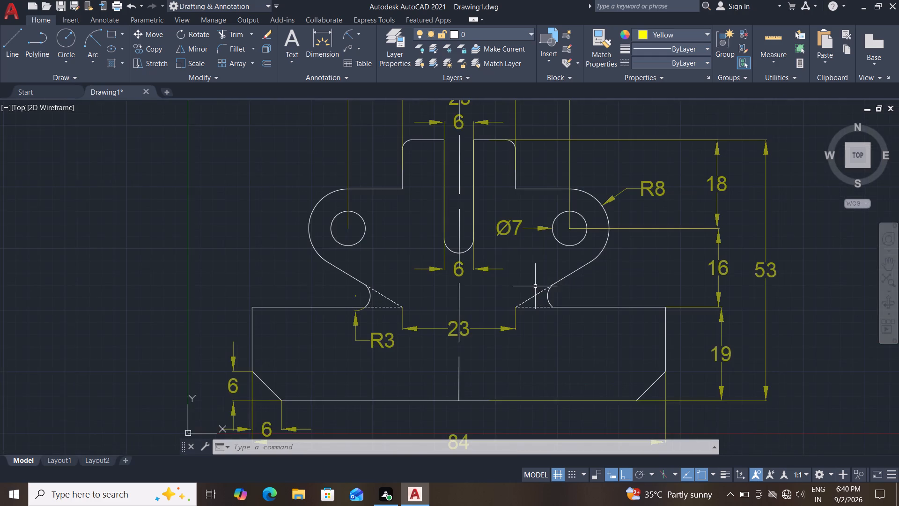
middle_click_drag(536, 281, 552, 252)
scroll(552, 252, "down", 2)
middle_click_drag(544, 252, 520, 275)
scroll(519, 273, "up", 1)
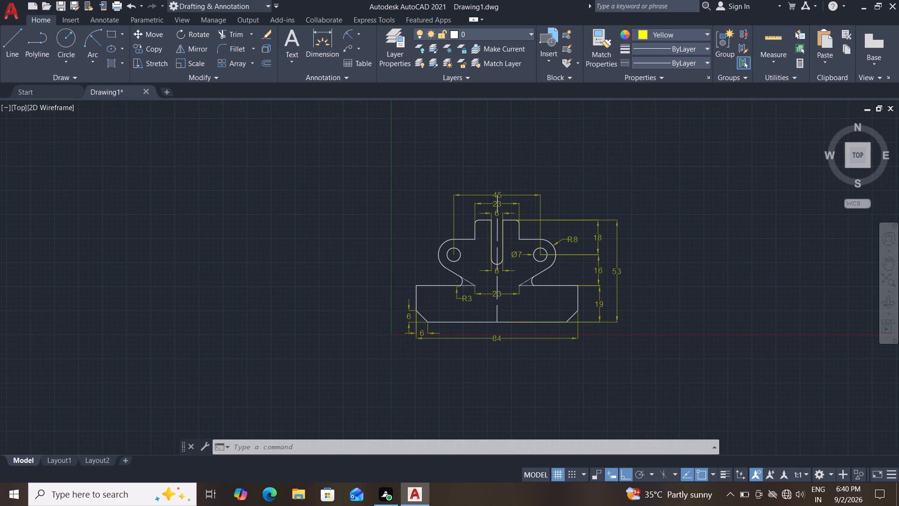
scroll(514, 230, "up", 1)
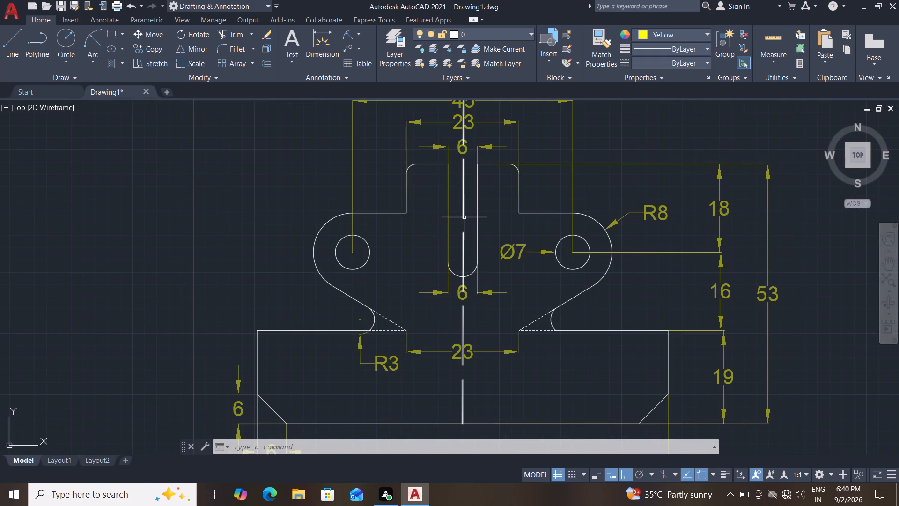
left_click(463, 211)
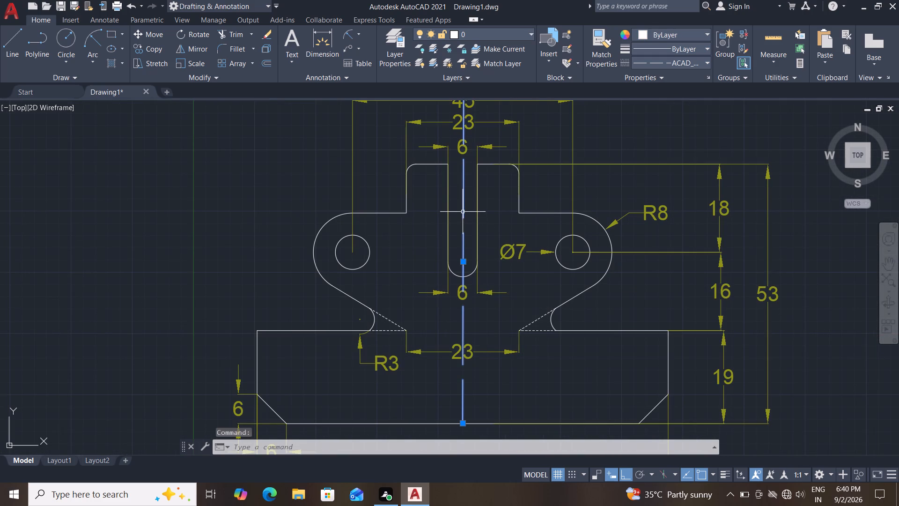
key("Delete")
Look over the whole profile and its dimensions for anything still missing.
scroll(507, 246, "down", 2)
scroll(499, 266, "up", 2)
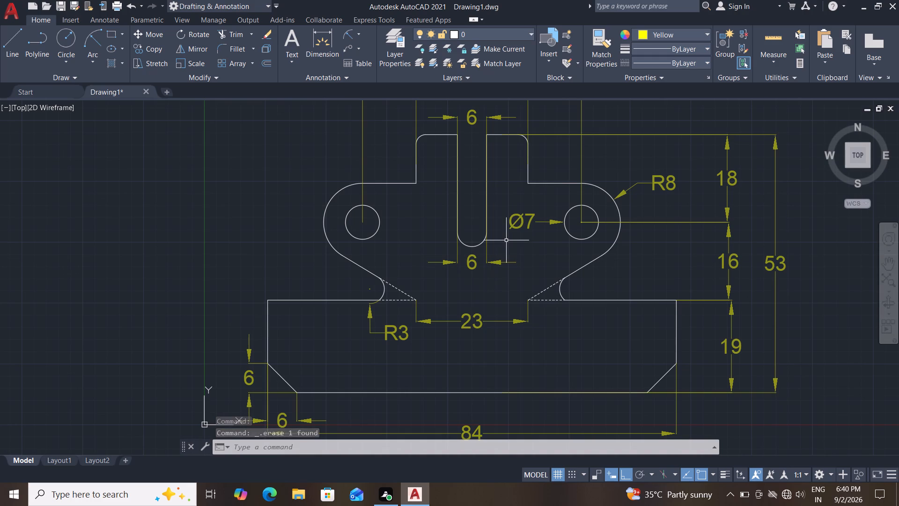
scroll(530, 227, "down", 1)
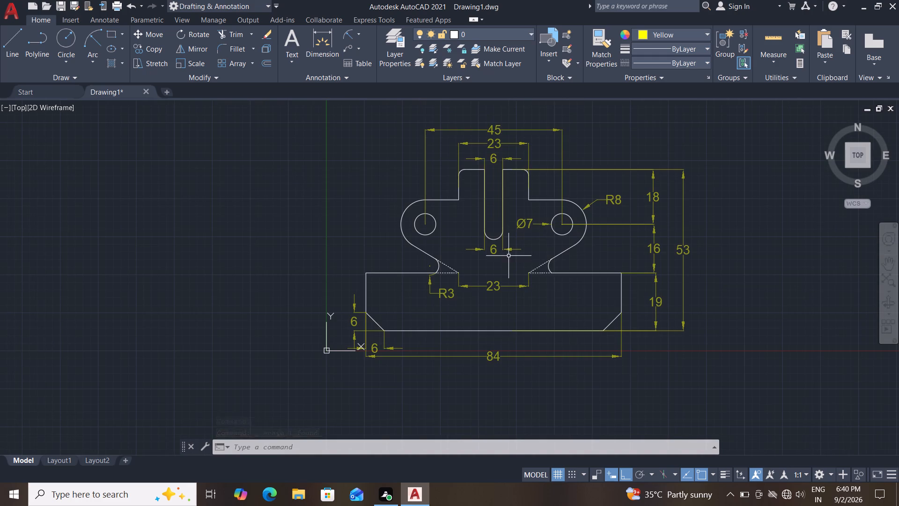
middle_click_drag(508, 256, 499, 261)
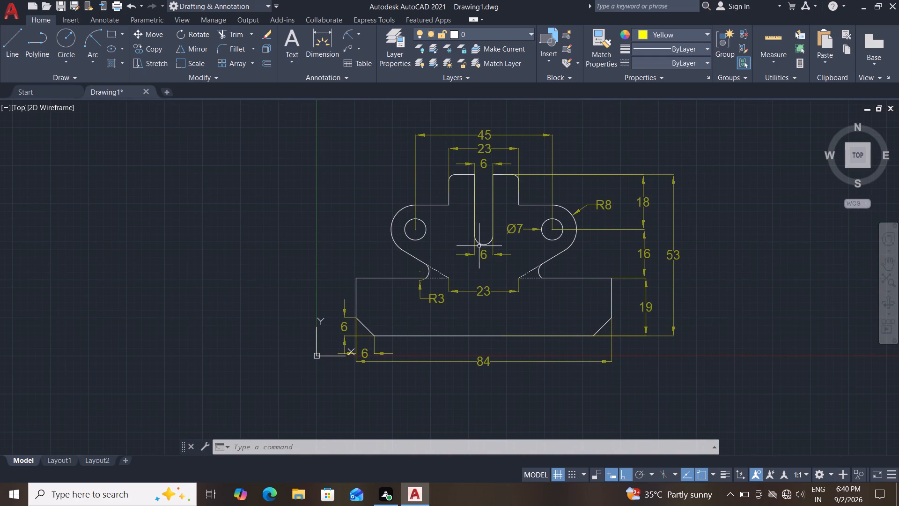
scroll(531, 244, "up", 1)
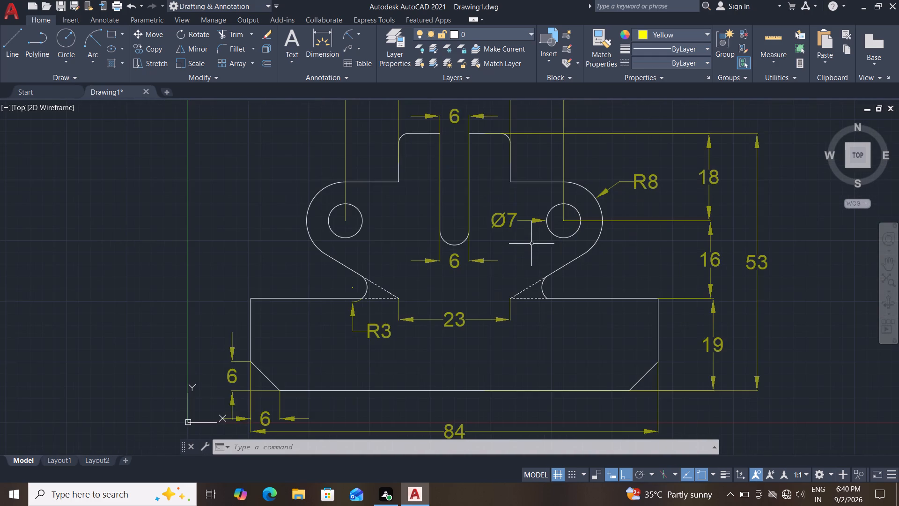
scroll(531, 244, "down", 1)
middle_click_drag(531, 244, 523, 246)
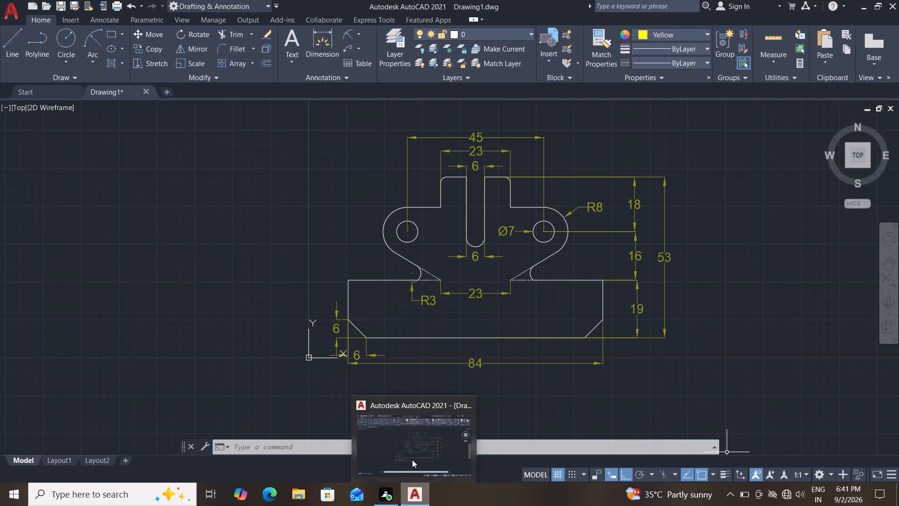
key("Escape")
key("Escape")
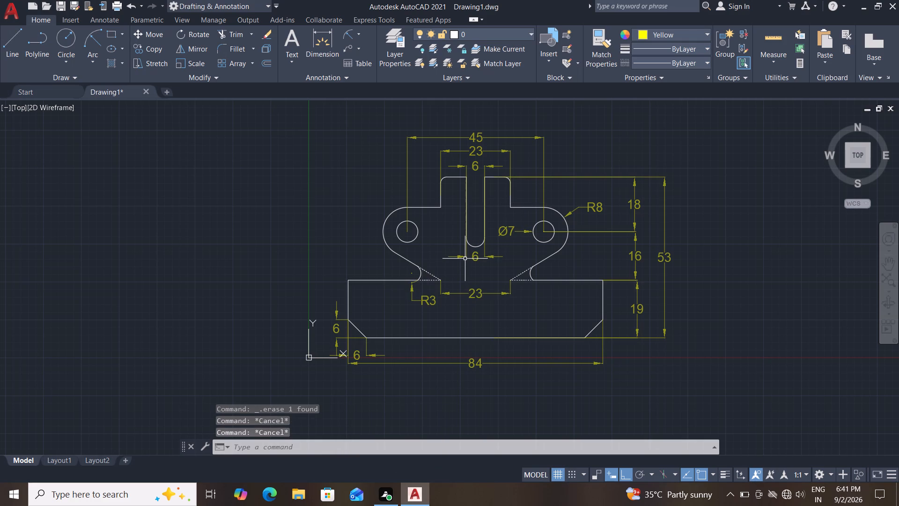
Start a Hatch and fill the two small dashed corner areas beside the fillets above the base.
key("h")
key("a")
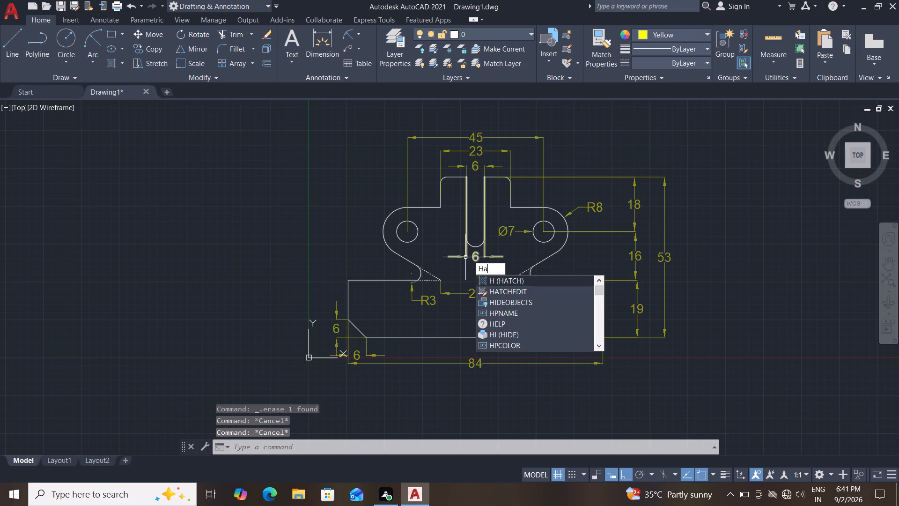
key("Return")
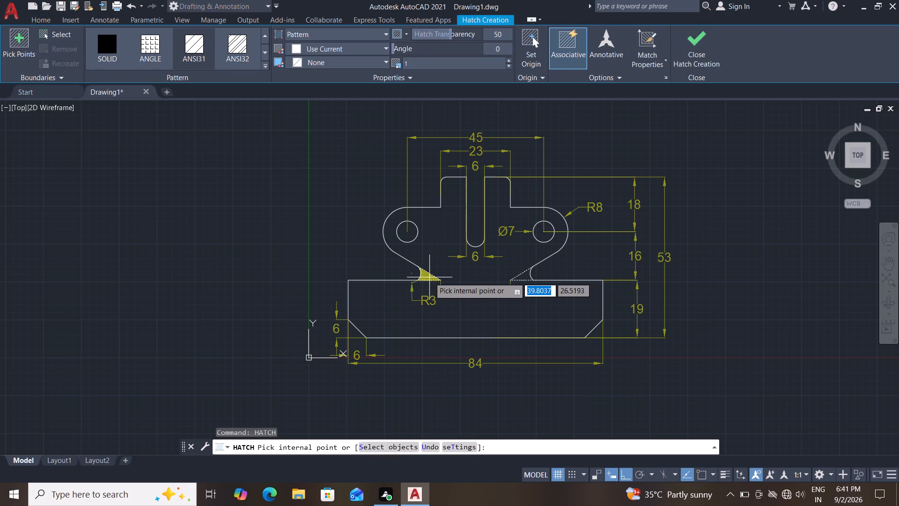
left_click(429, 277)
left_click(521, 277)
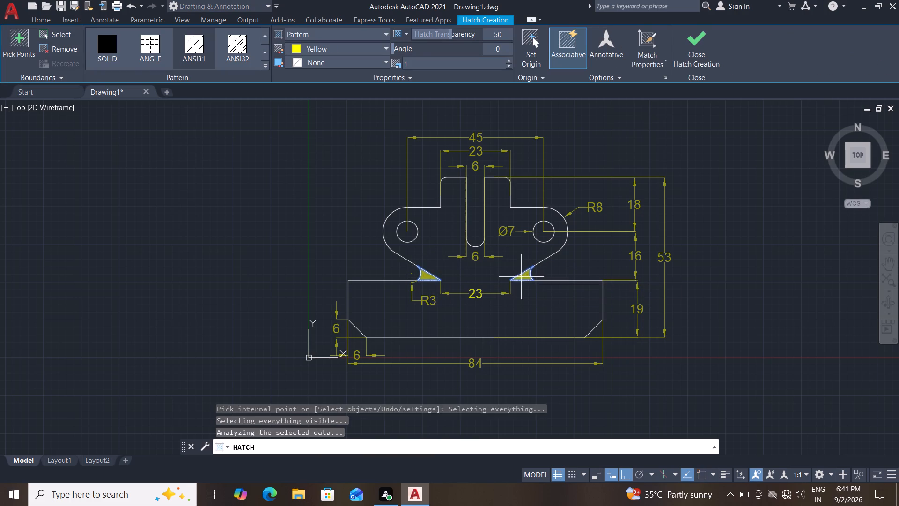
Give the hatch the ANSI32 pattern and the white color 255,255,255, leaving its background color at None.
left_click(235, 46)
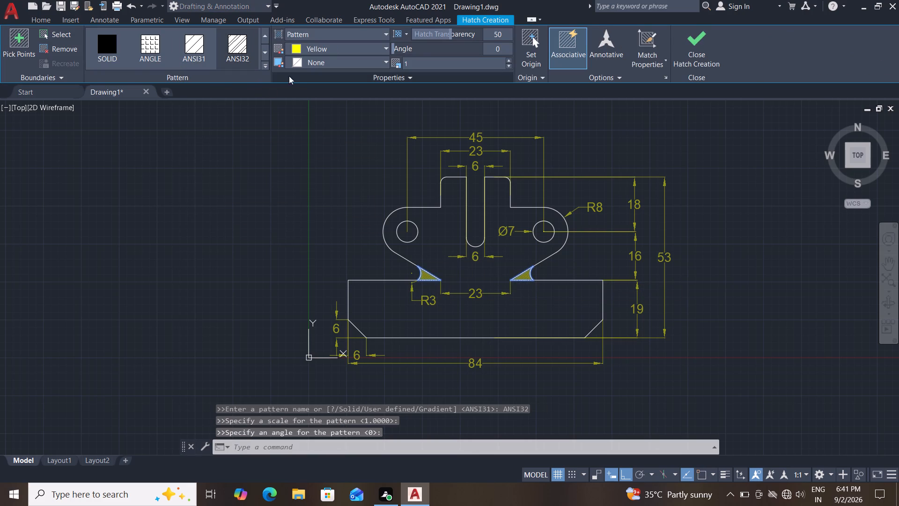
left_click(343, 44)
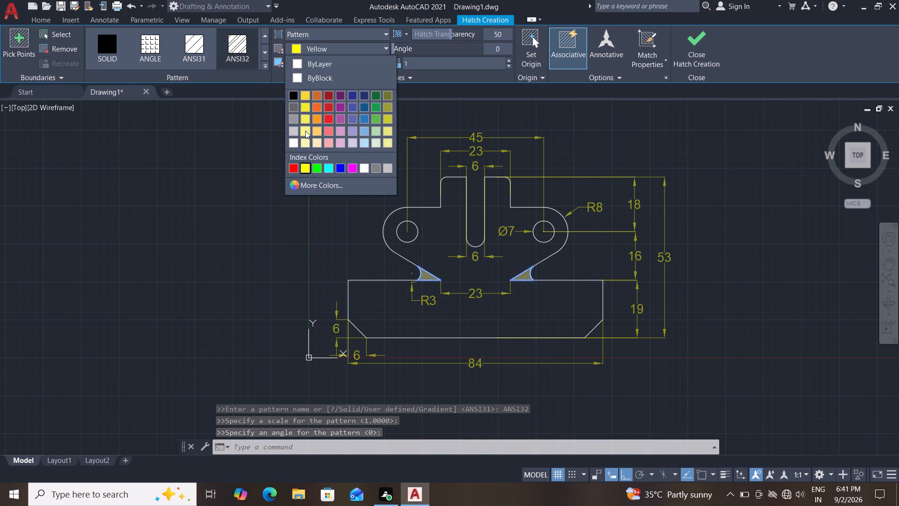
left_click(294, 144)
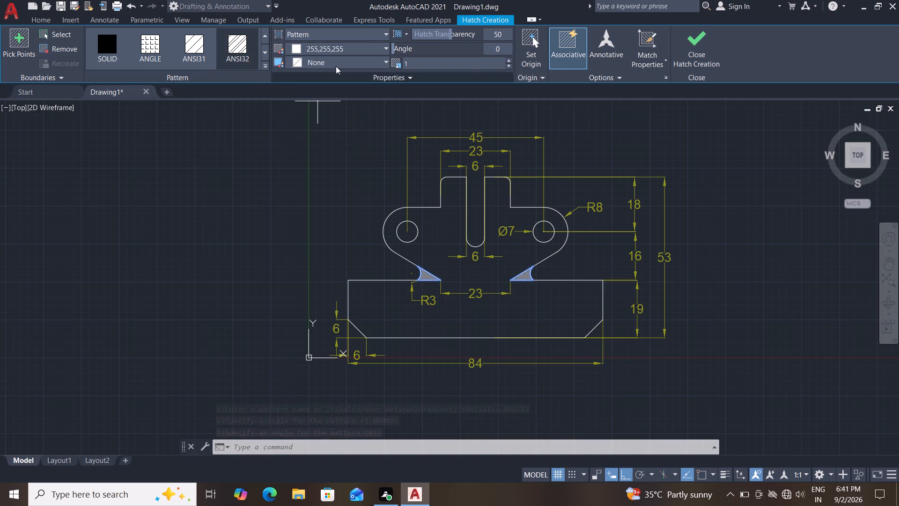
left_click(348, 58)
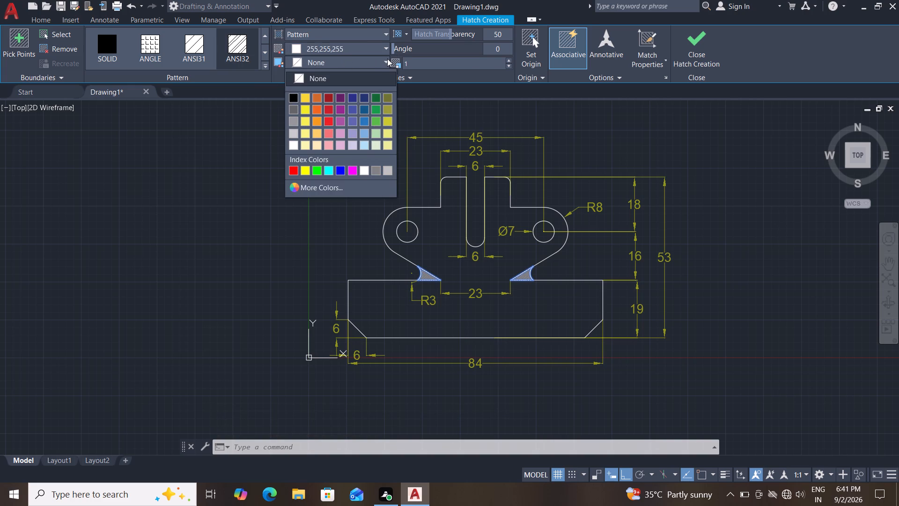
left_click(387, 59)
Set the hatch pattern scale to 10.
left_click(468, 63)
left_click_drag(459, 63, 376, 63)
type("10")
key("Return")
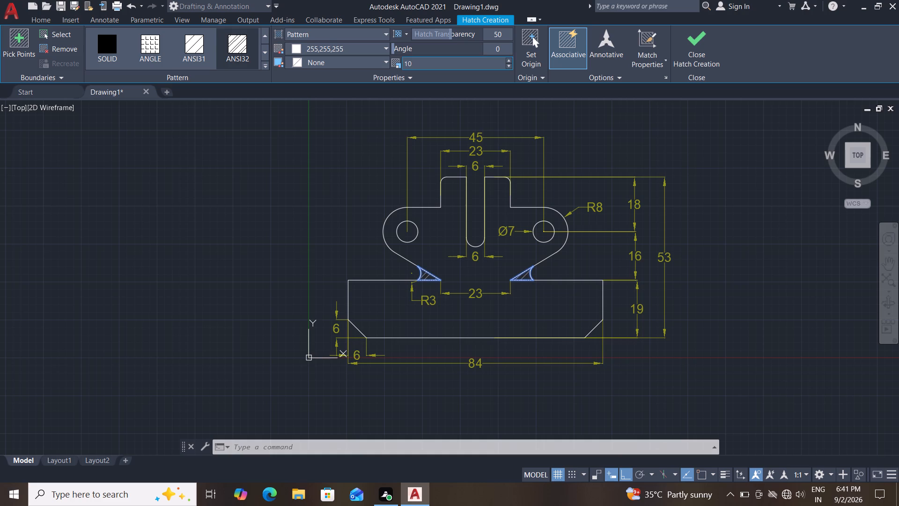
Set the hatch pattern scale to 5 and finish the hatch.
left_click_drag(430, 61, 341, 60)
key("5")
key("Return")
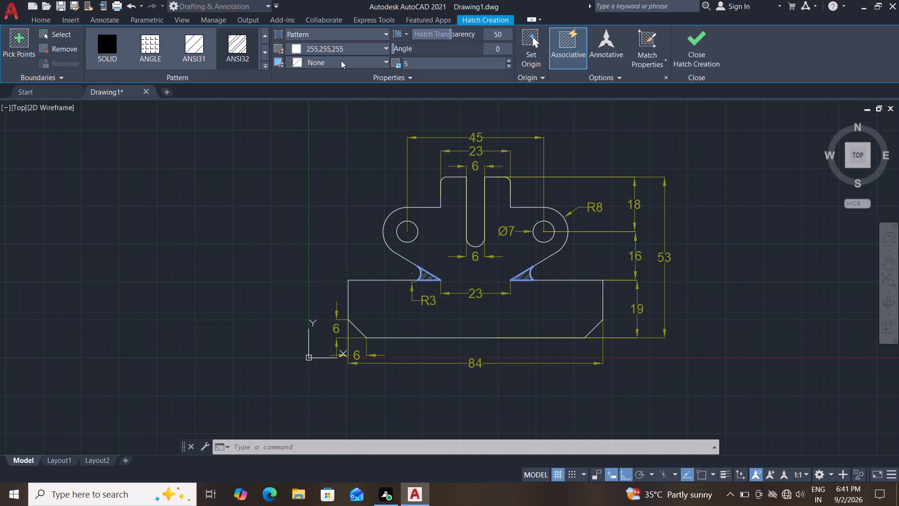
left_click(685, 47)
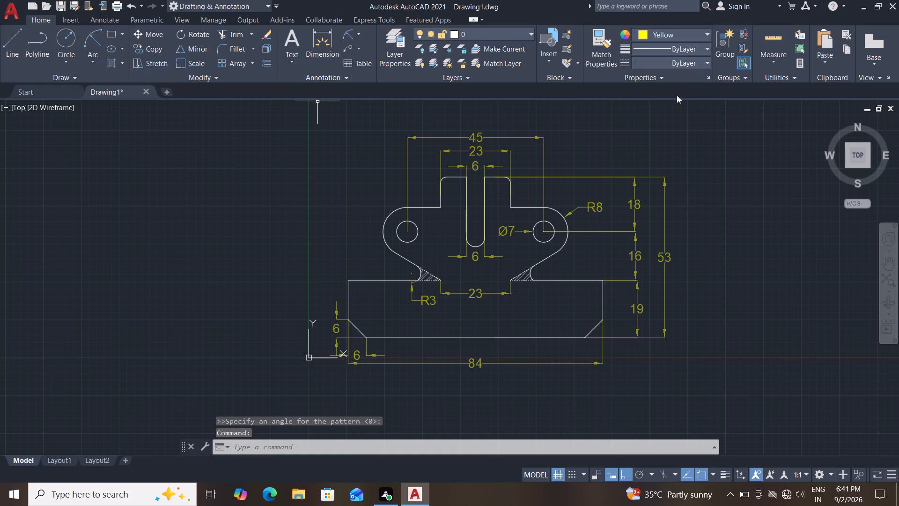
key("Escape")
key("Escape")
Examine the hatched corner areas and the dimensions across the whole profile.
scroll(539, 299, "up", 1)
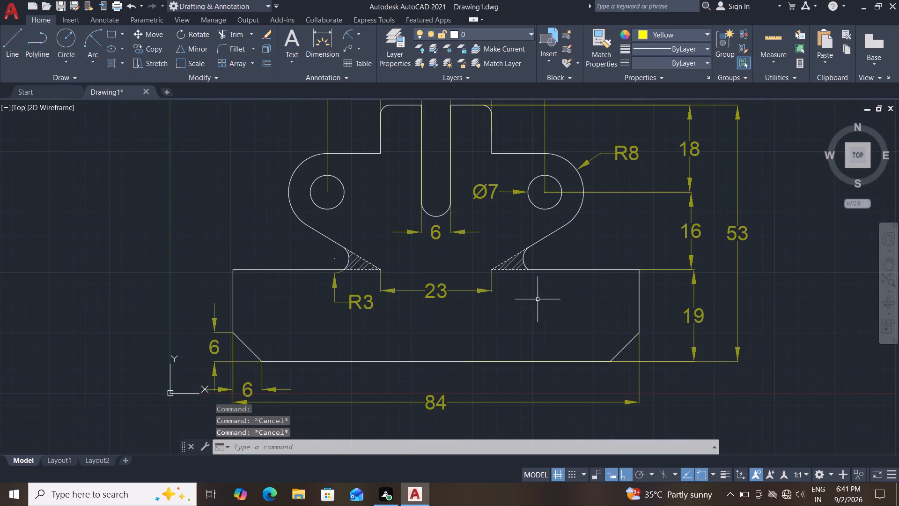
scroll(526, 289, "up", 1)
scroll(405, 205, "down", 1)
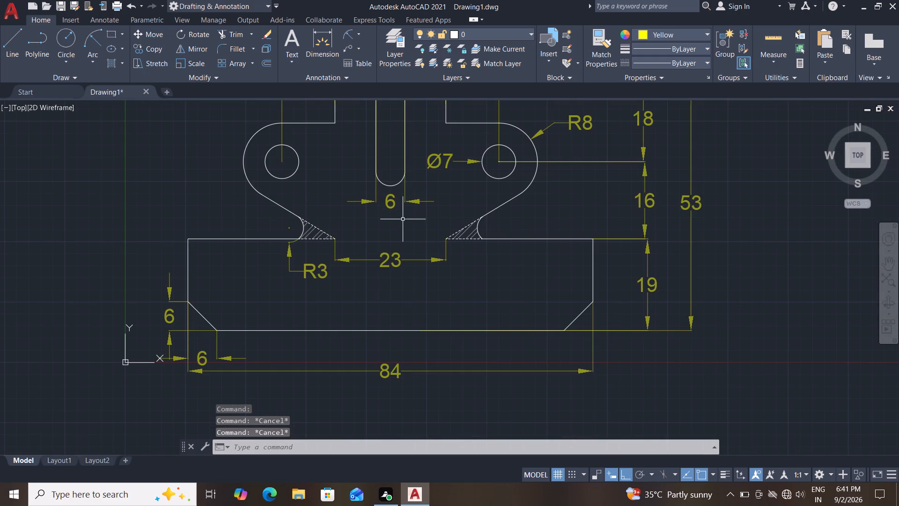
middle_click_drag(404, 220, 401, 297)
scroll(401, 301, "down", 1)
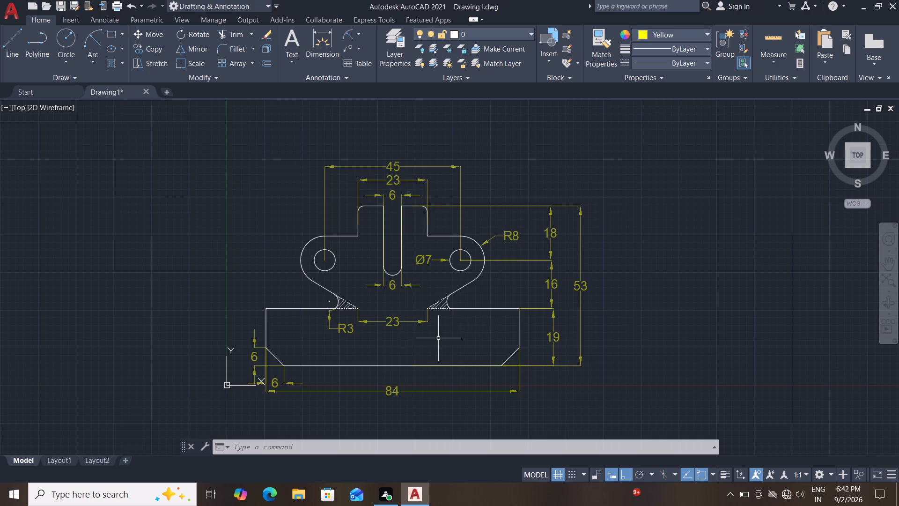
scroll(494, 301, "up", 1)
middle_click(494, 301)
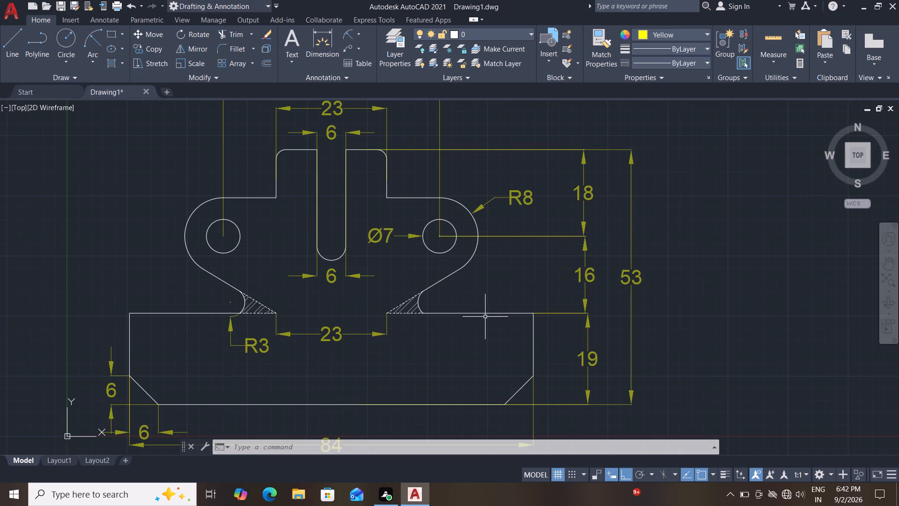
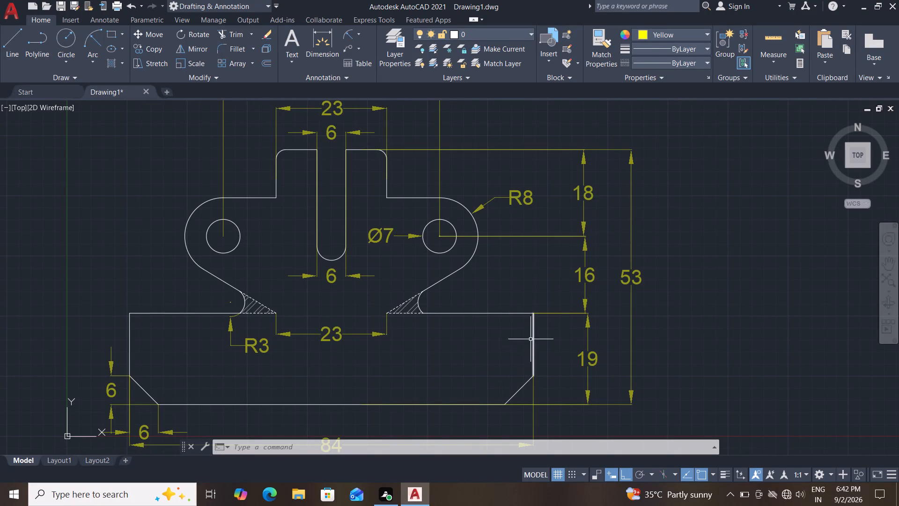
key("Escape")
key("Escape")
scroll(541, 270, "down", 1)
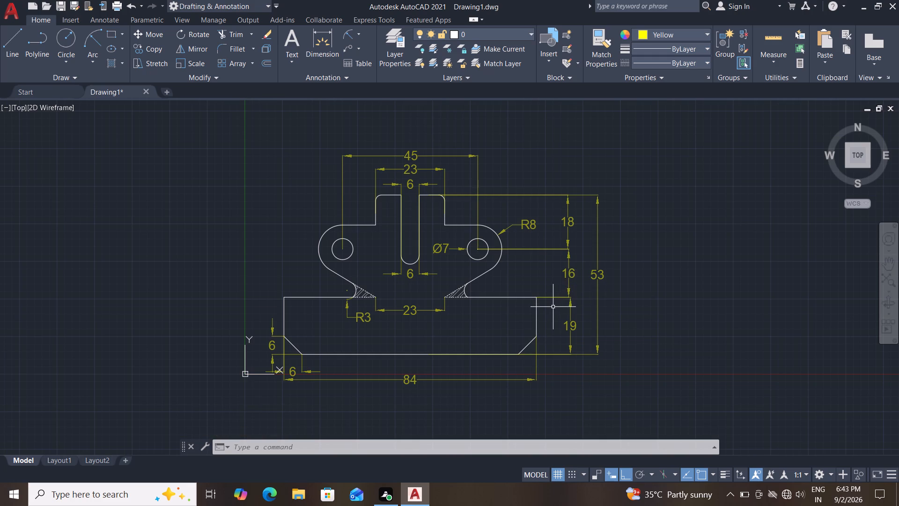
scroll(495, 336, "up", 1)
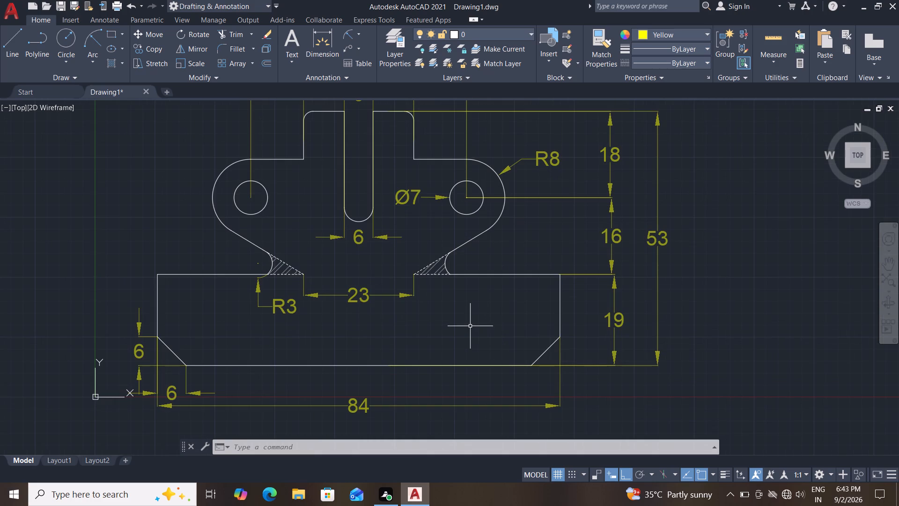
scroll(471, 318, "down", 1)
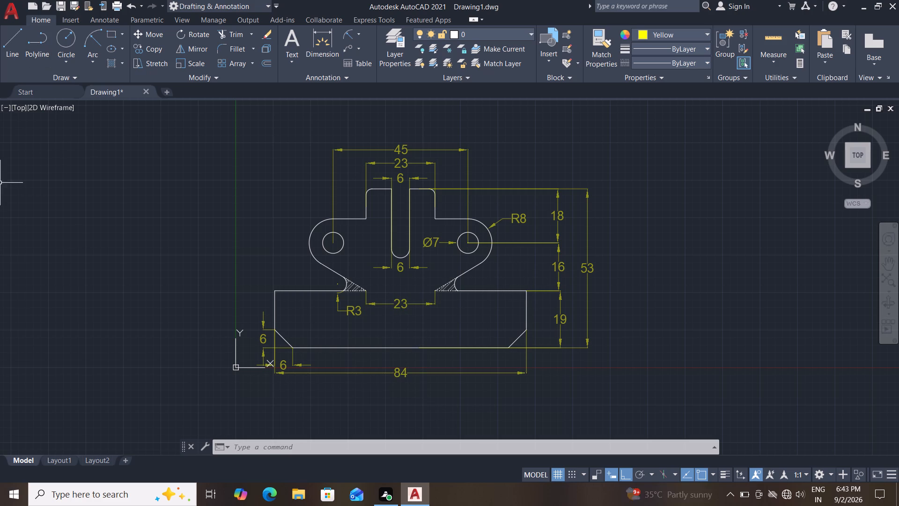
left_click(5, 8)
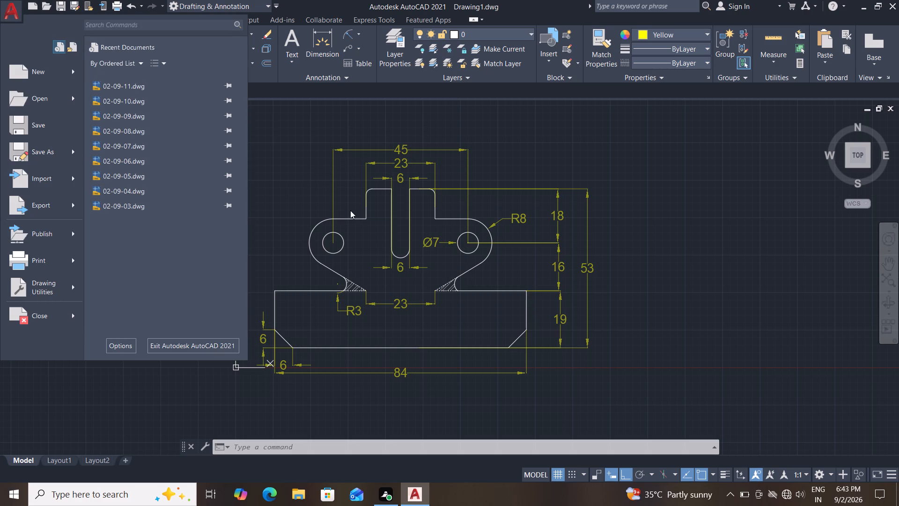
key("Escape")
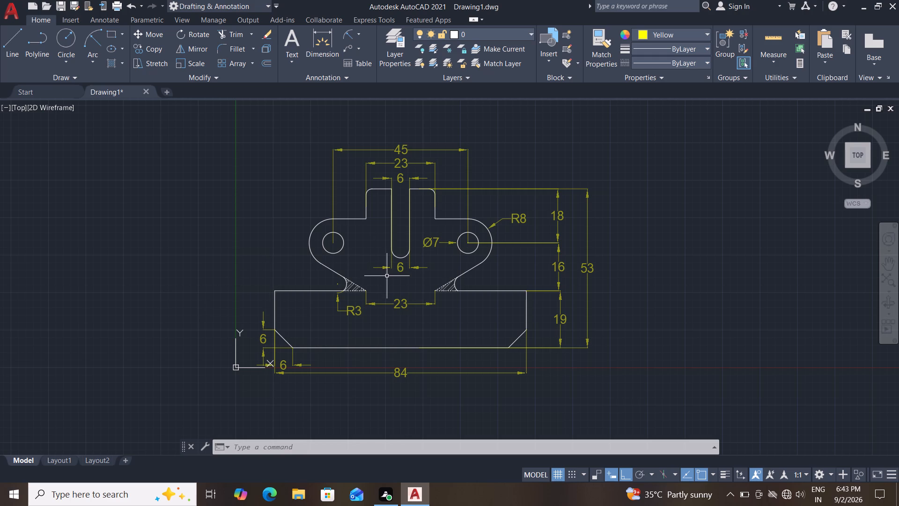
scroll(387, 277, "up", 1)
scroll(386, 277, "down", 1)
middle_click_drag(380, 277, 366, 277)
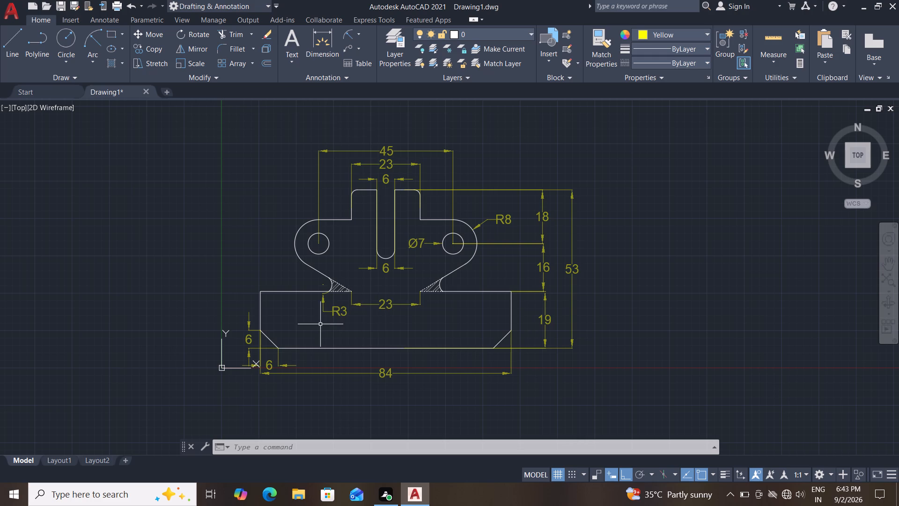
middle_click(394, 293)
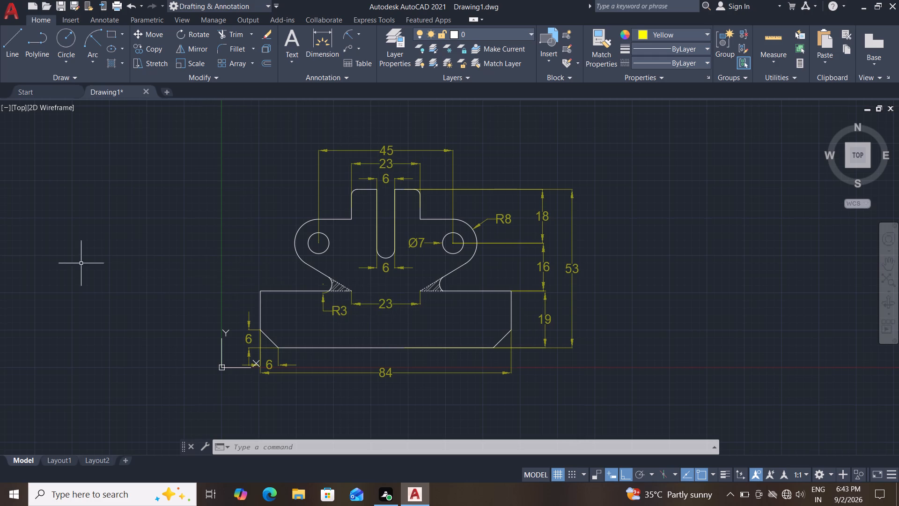
Save the drawing as 02-09-12 in the Documents folder, in AutoCAD 2018 Drawing (*.dwg) format.
left_click(17, 5)
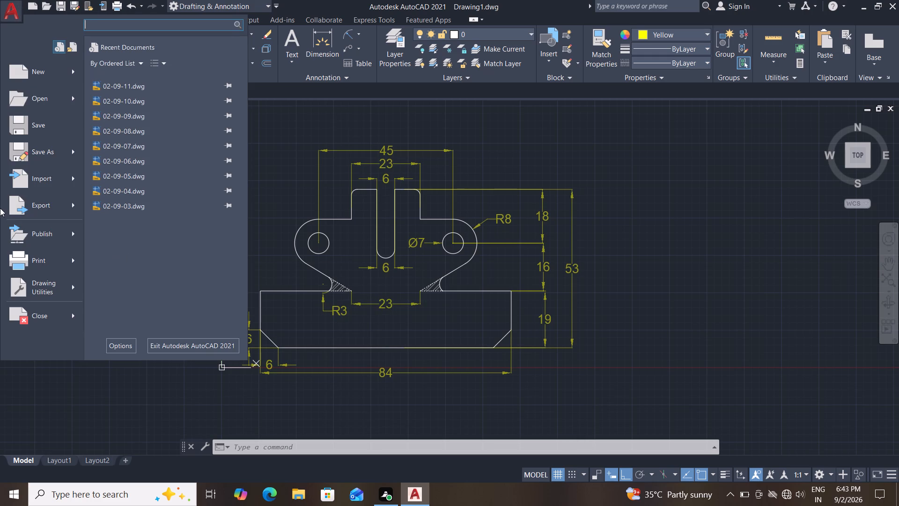
left_click(64, 146)
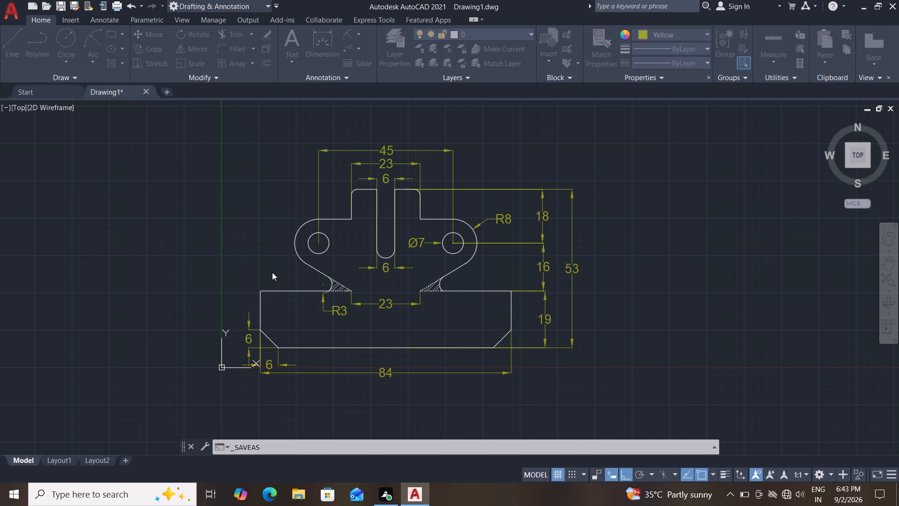
type("02")
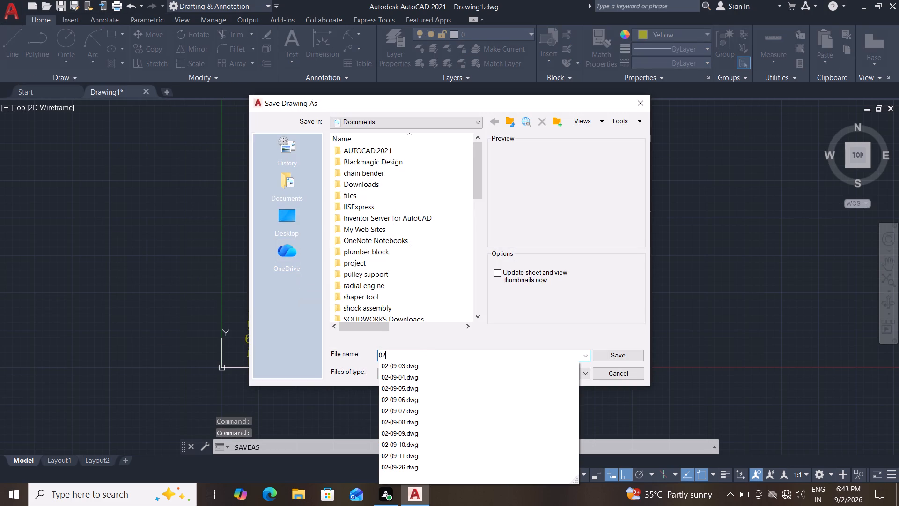
type("-09")
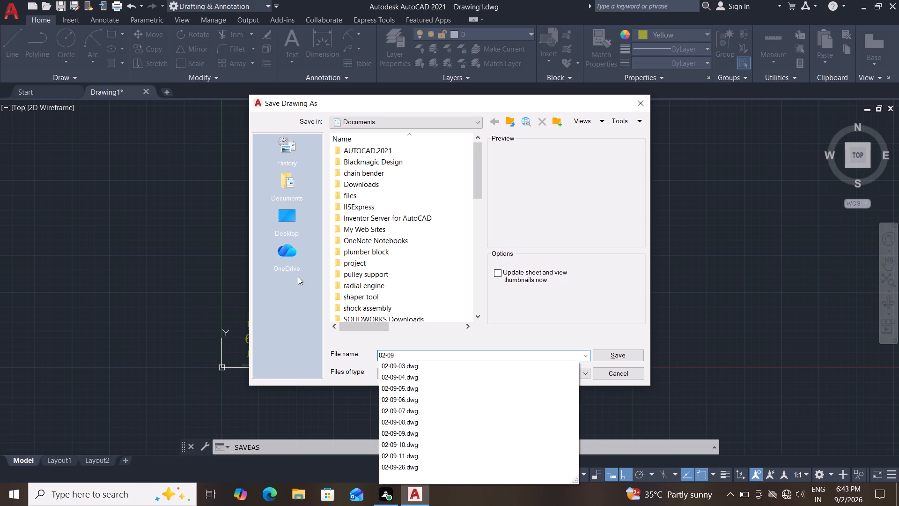
key("minus")
type("12")
key("BackSpace")
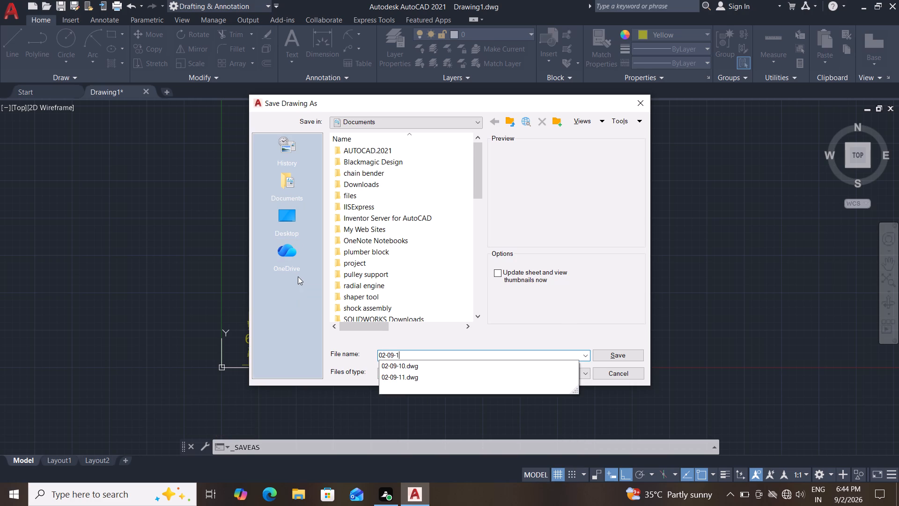
key("2")
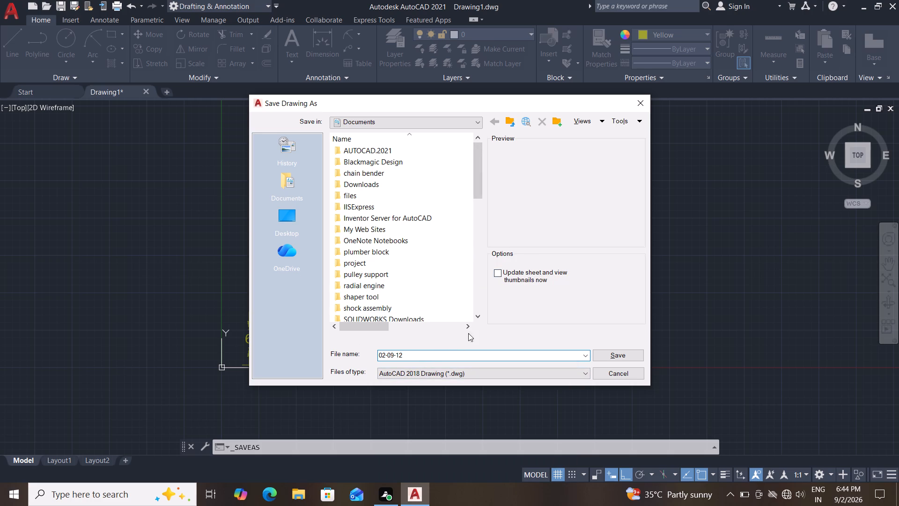
left_click(611, 354)
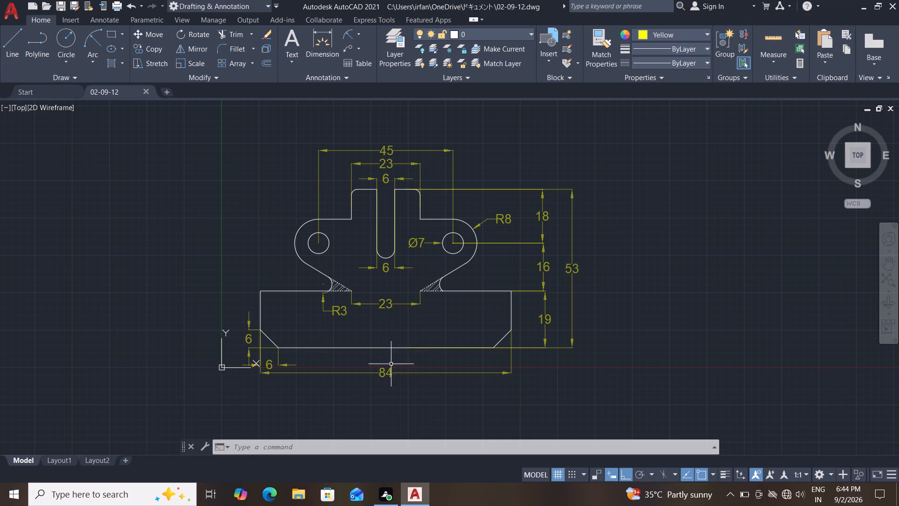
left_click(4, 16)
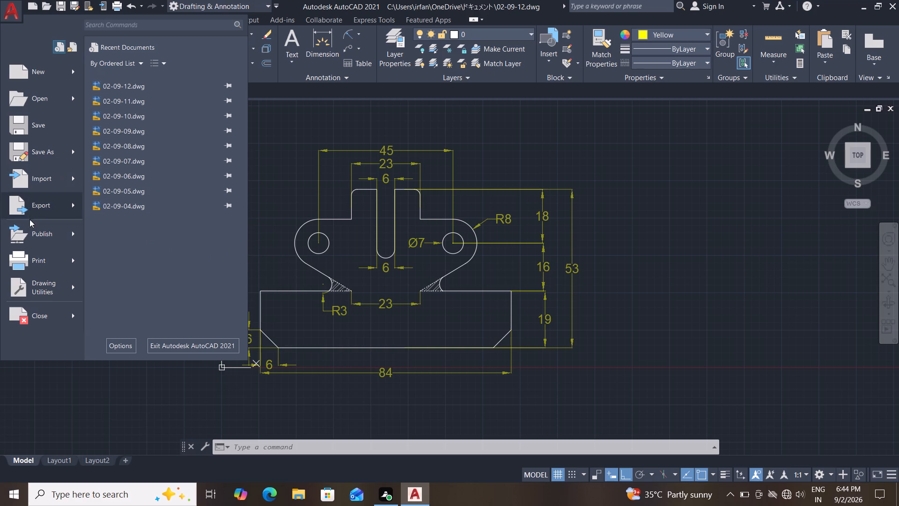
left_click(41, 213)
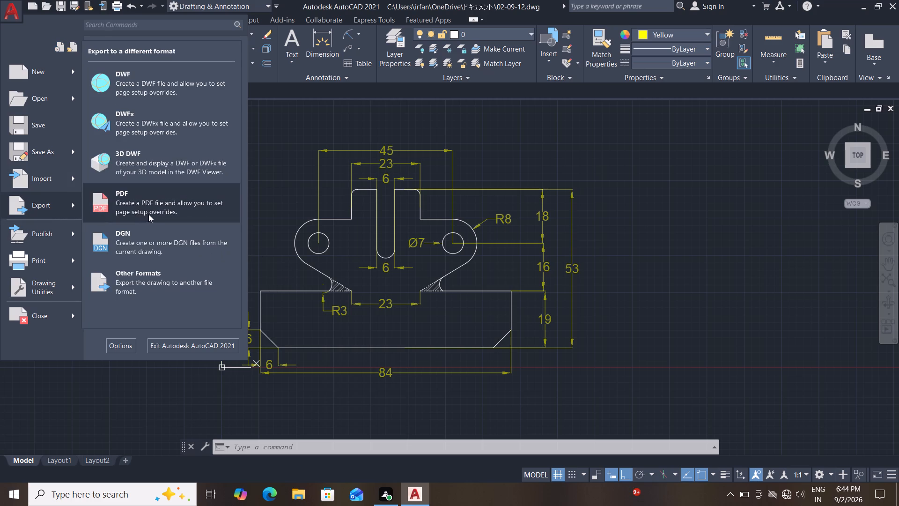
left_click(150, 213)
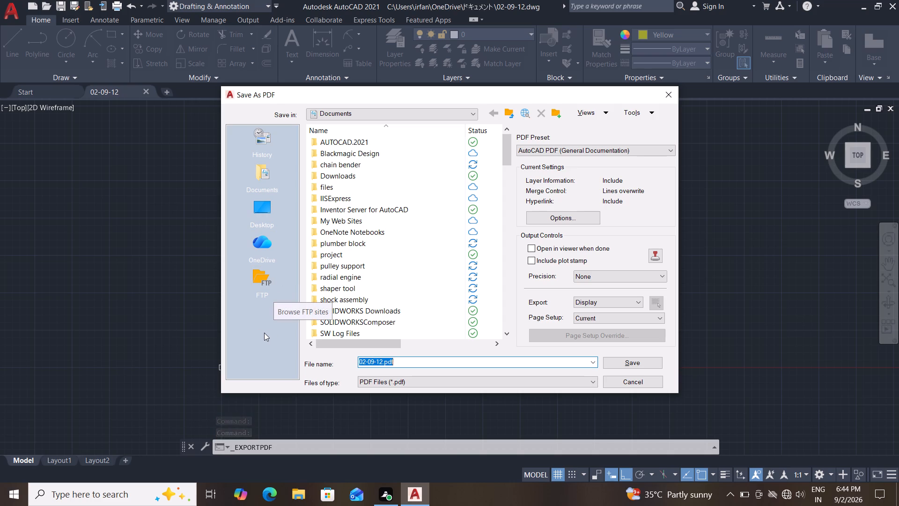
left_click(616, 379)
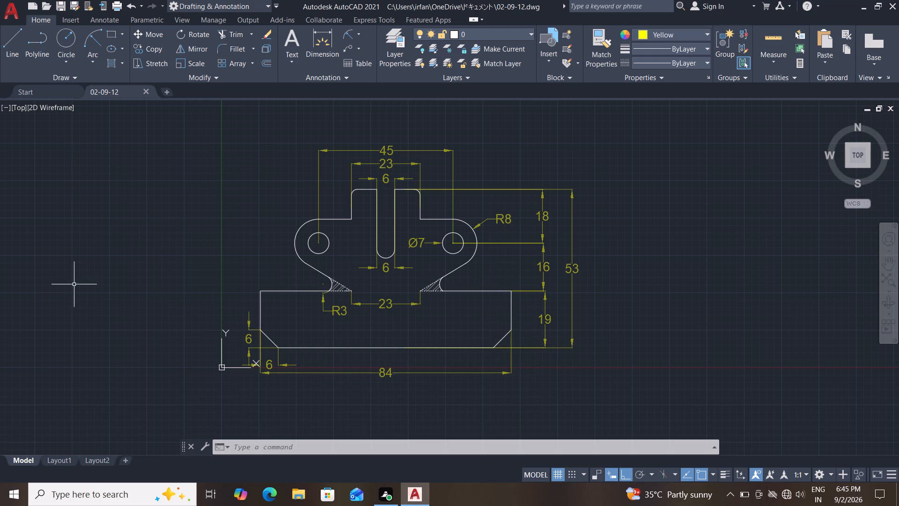
Export the drawing as 02-09-12.pdf to the Documents folder with the AutoCAD PDF (General Documentation) preset.
left_click(11, 3)
left_click(29, 213)
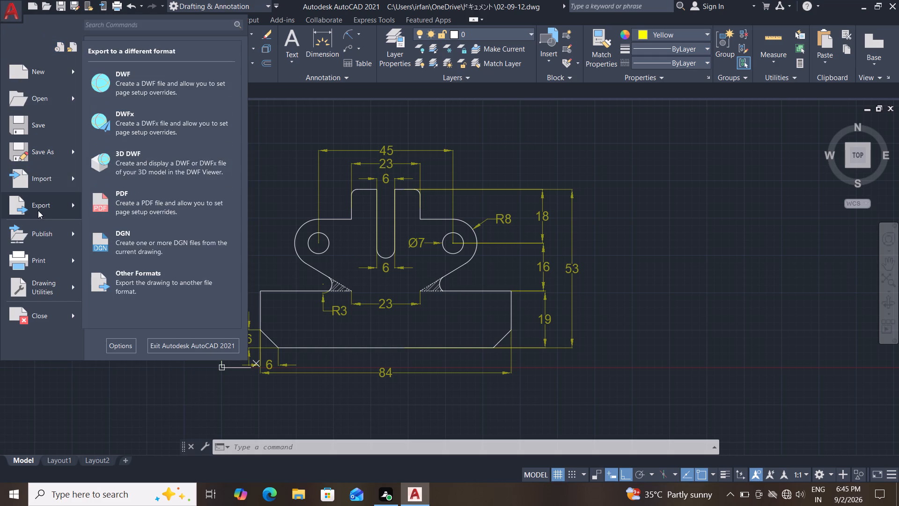
left_click(123, 199)
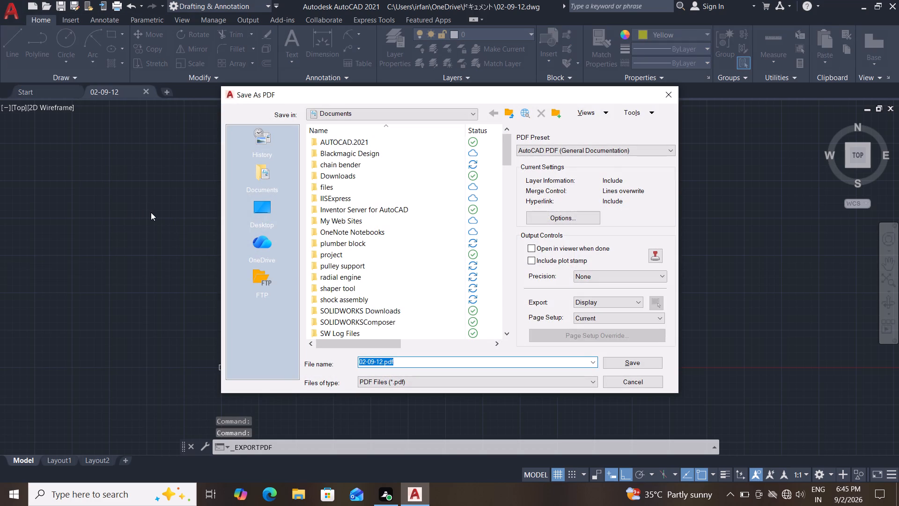
left_click(626, 362)
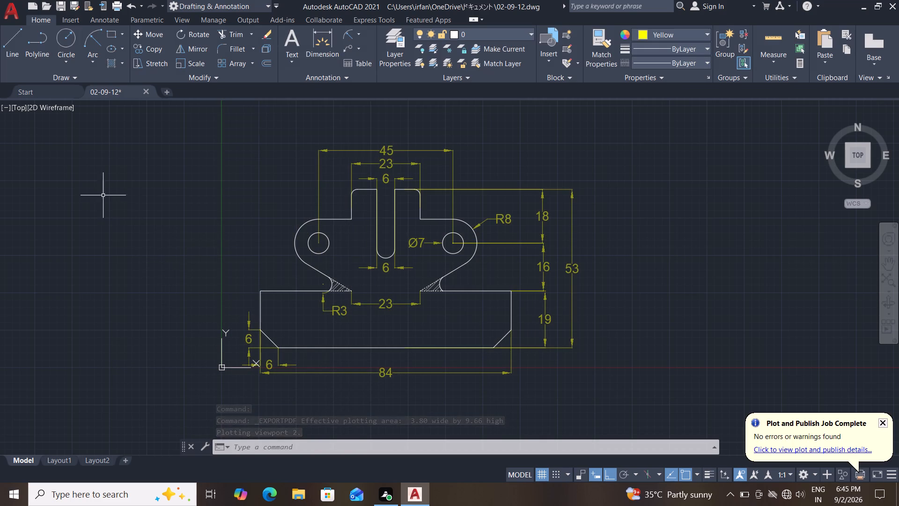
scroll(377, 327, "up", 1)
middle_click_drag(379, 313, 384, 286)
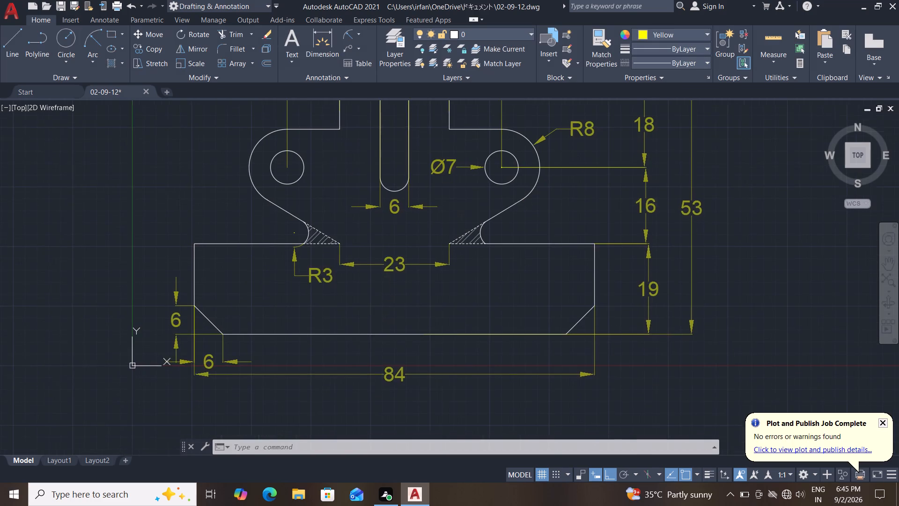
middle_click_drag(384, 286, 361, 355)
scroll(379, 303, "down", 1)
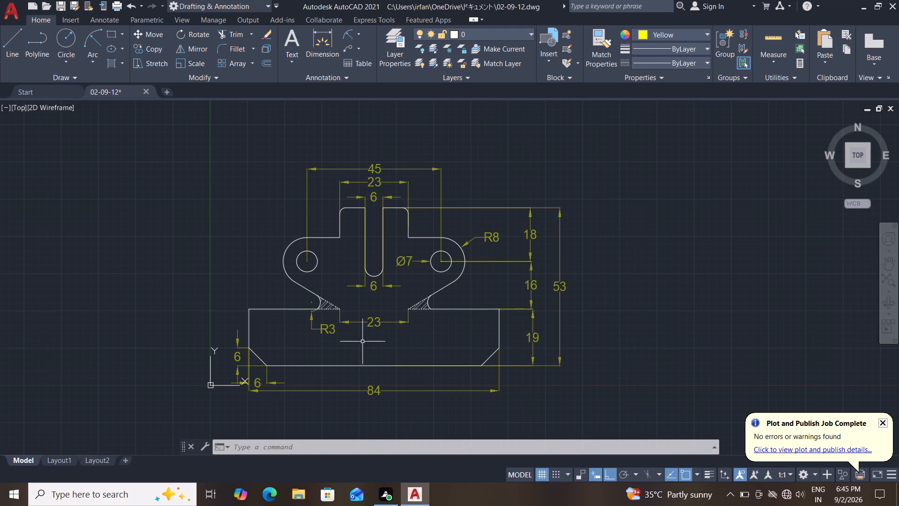